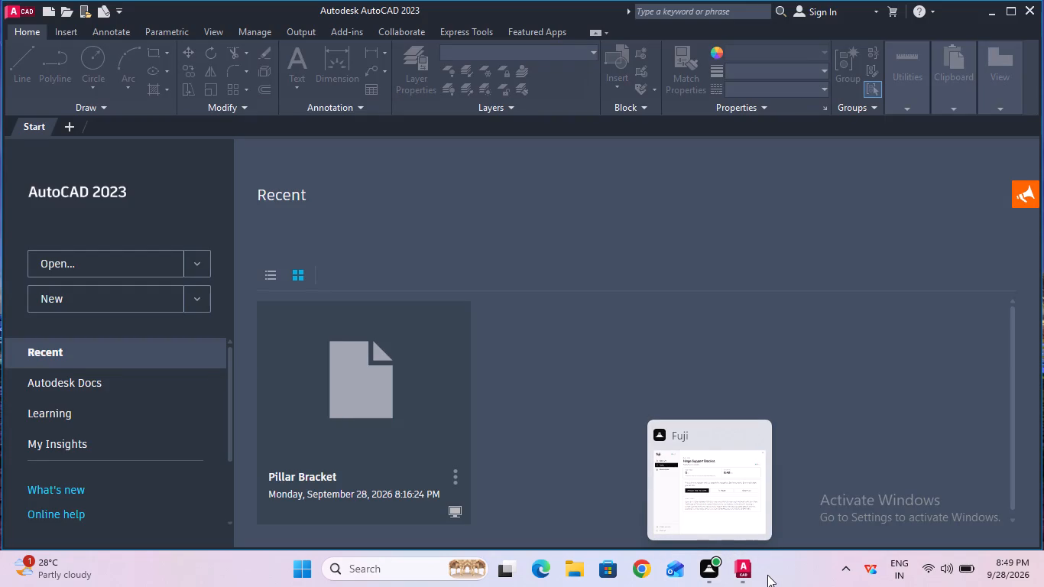
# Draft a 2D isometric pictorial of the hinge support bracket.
# Remove the Pillar Bracket drawing from the list of recent files.
pyautogui.click(455, 474)
pyautogui.click(449, 454)
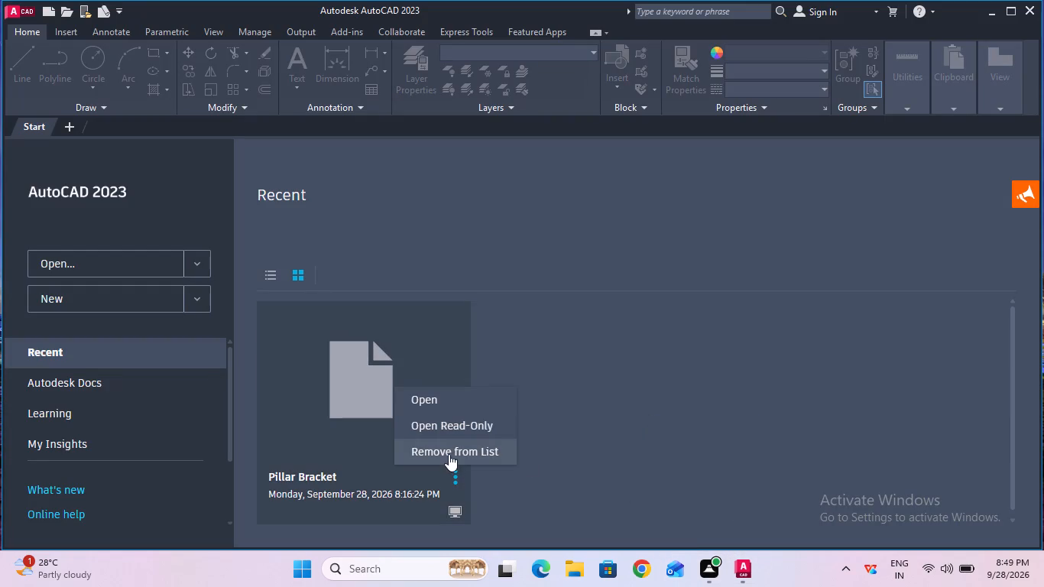
# Create a new blank drawing.
pyautogui.click(180, 301)
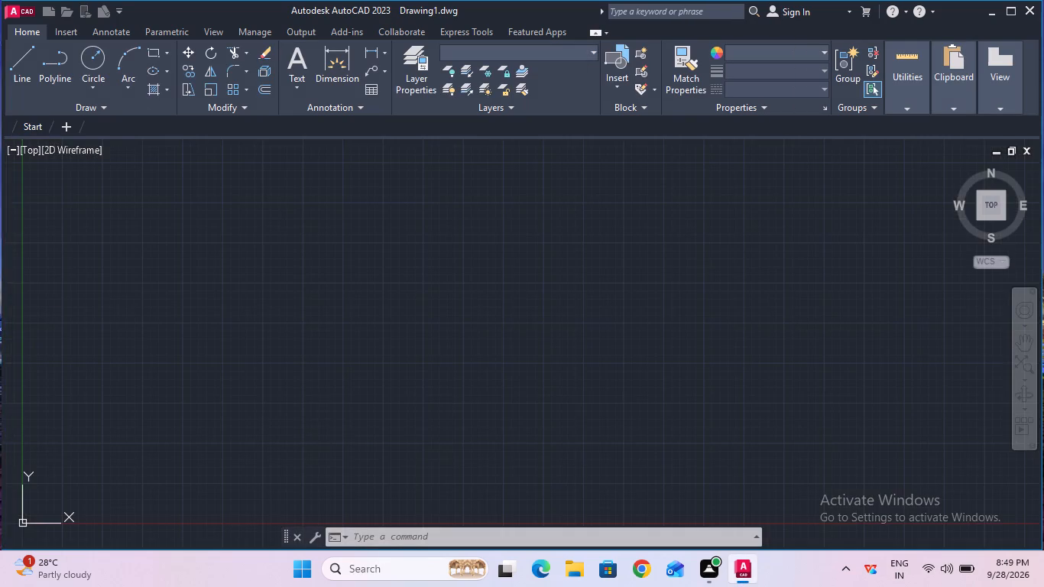
# Turn on command logging for the drawing with LOGFILEON.
pyautogui.click(397, 487)
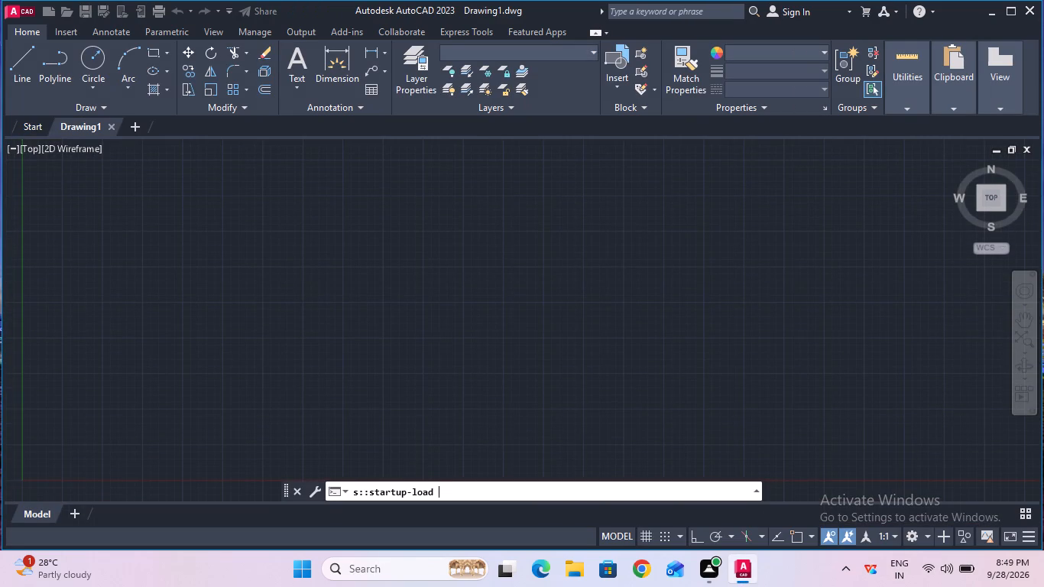
pyautogui.write('log')
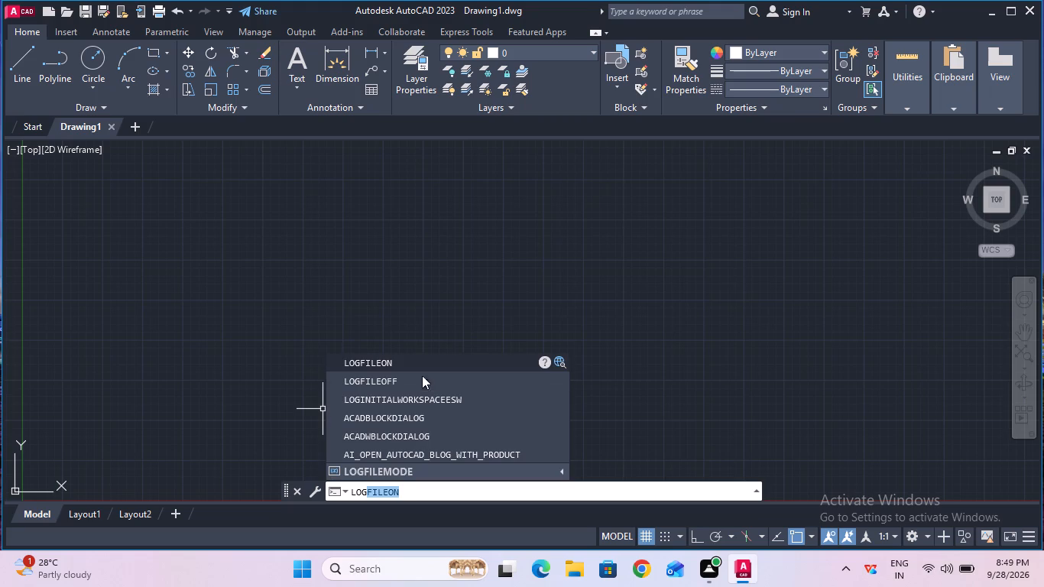
pyautogui.click(422, 358)
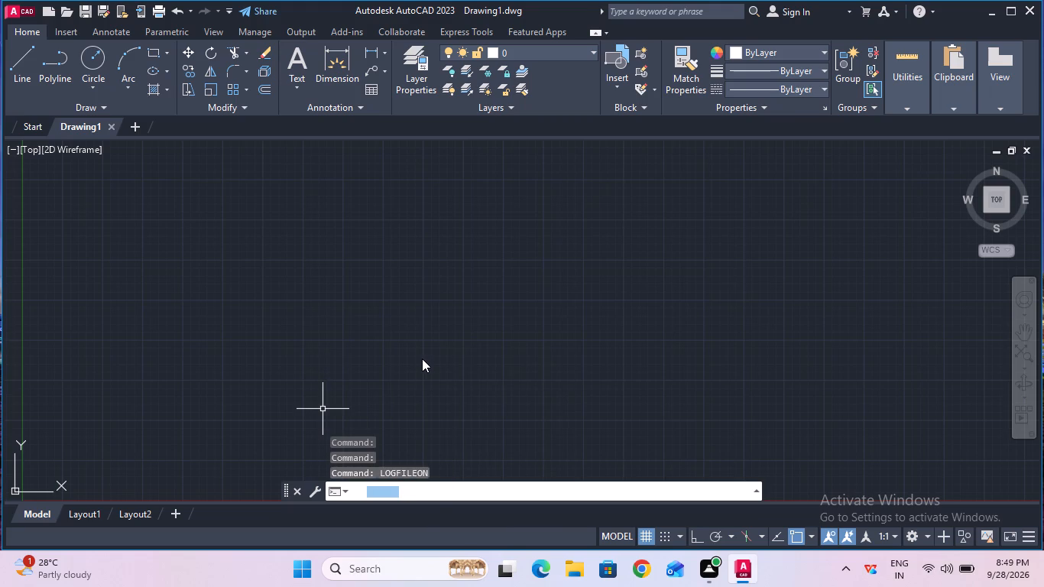
# Configure the drawing units with length precision 0 and millimeters as the insertion scale.
pyautogui.click(430, 485)
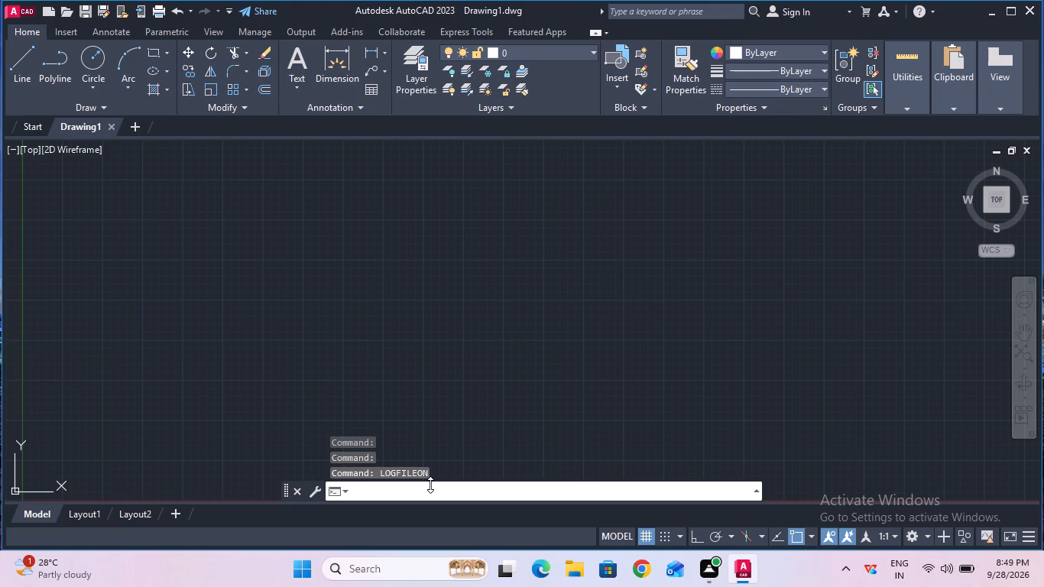
pyautogui.write('uni')
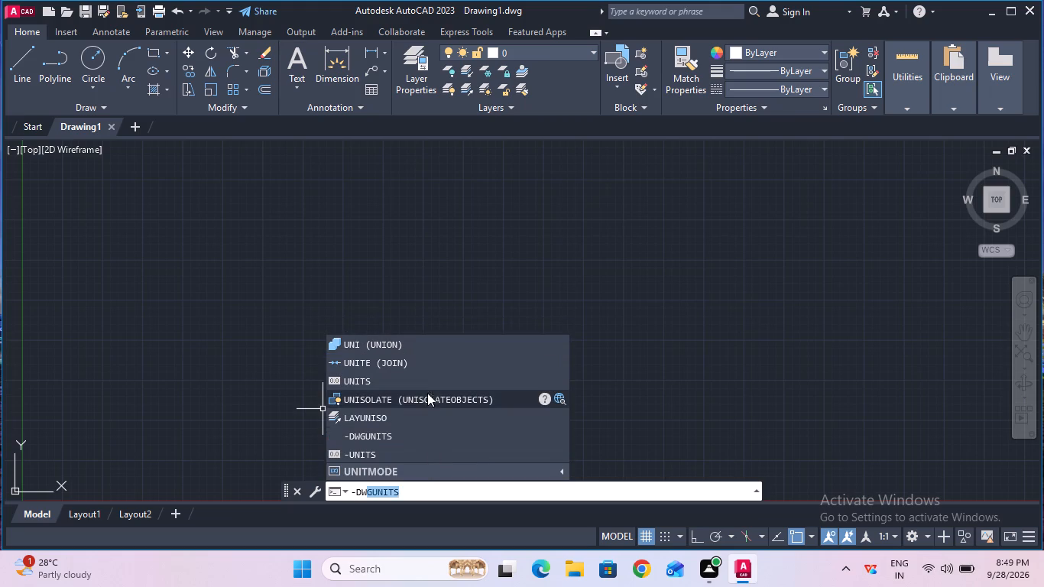
pyautogui.click(426, 378)
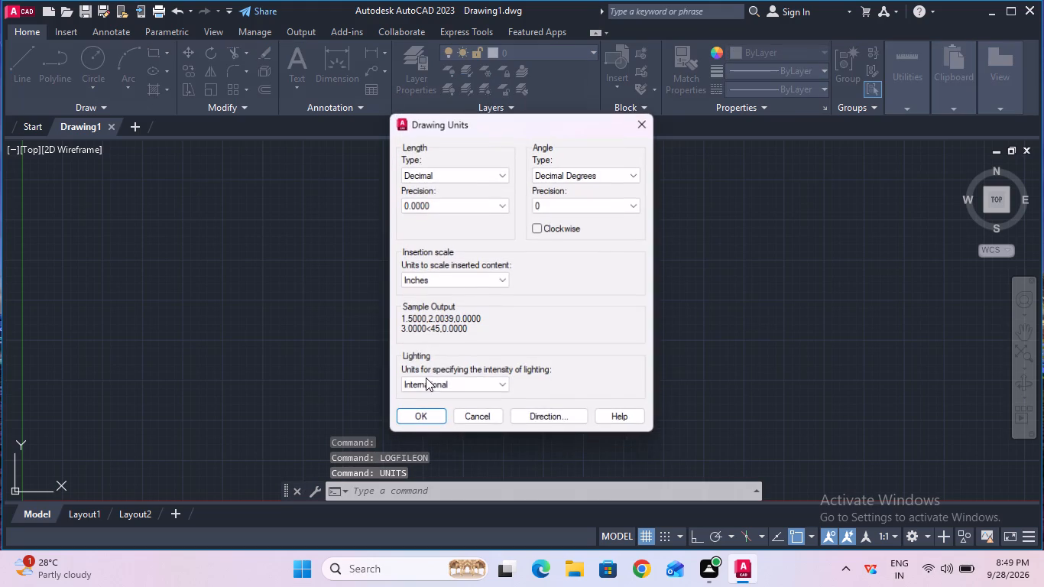
pyautogui.click(470, 206)
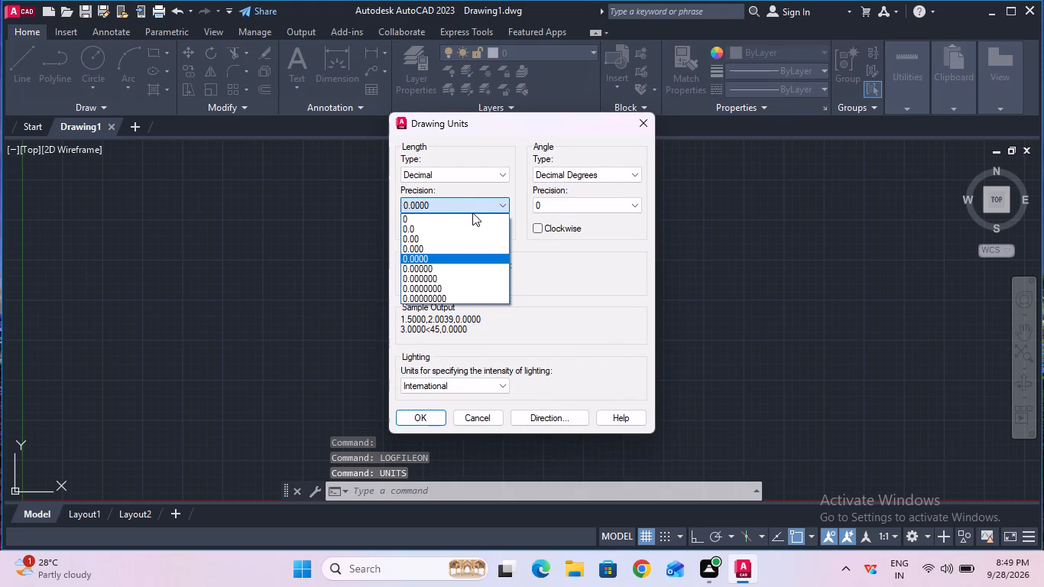
pyautogui.click(472, 215)
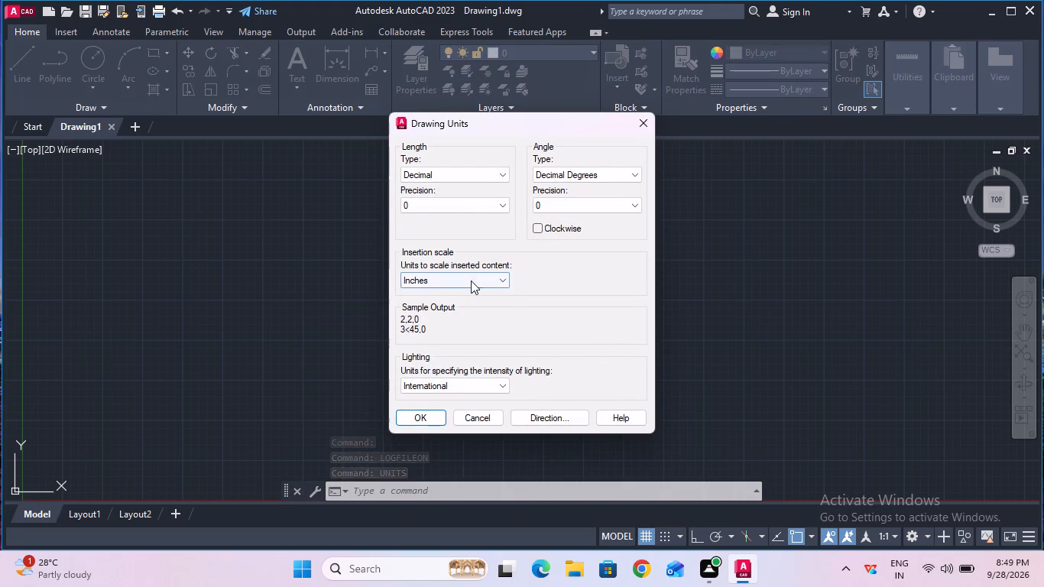
pyautogui.click(471, 281)
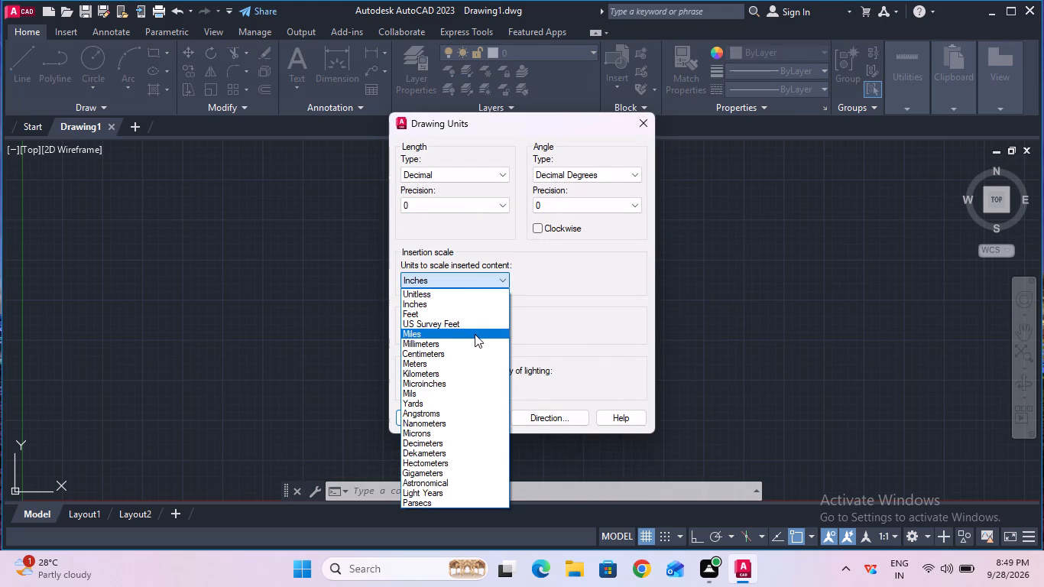
pyautogui.click(475, 339)
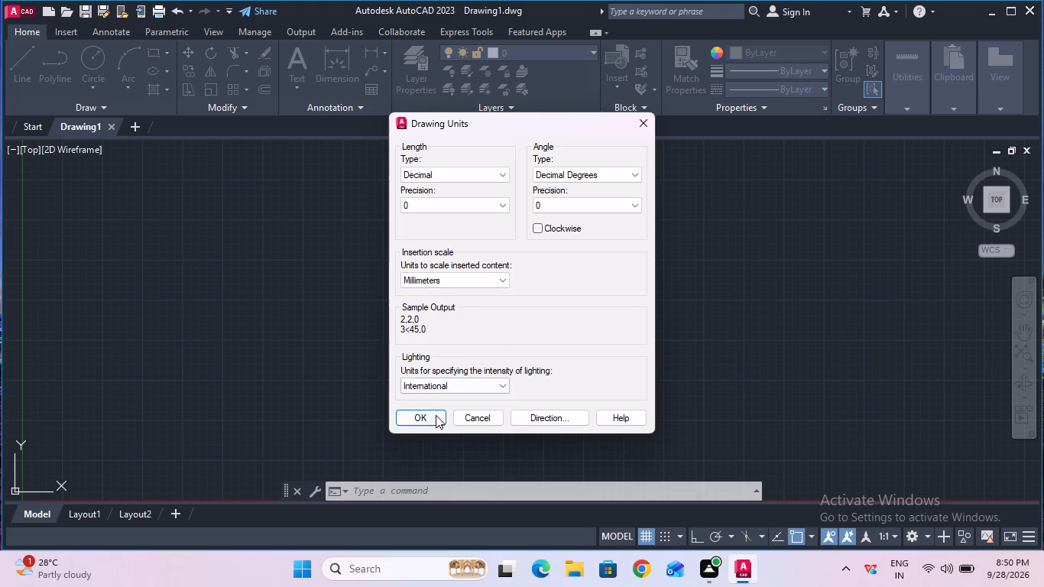
pyautogui.click(435, 416)
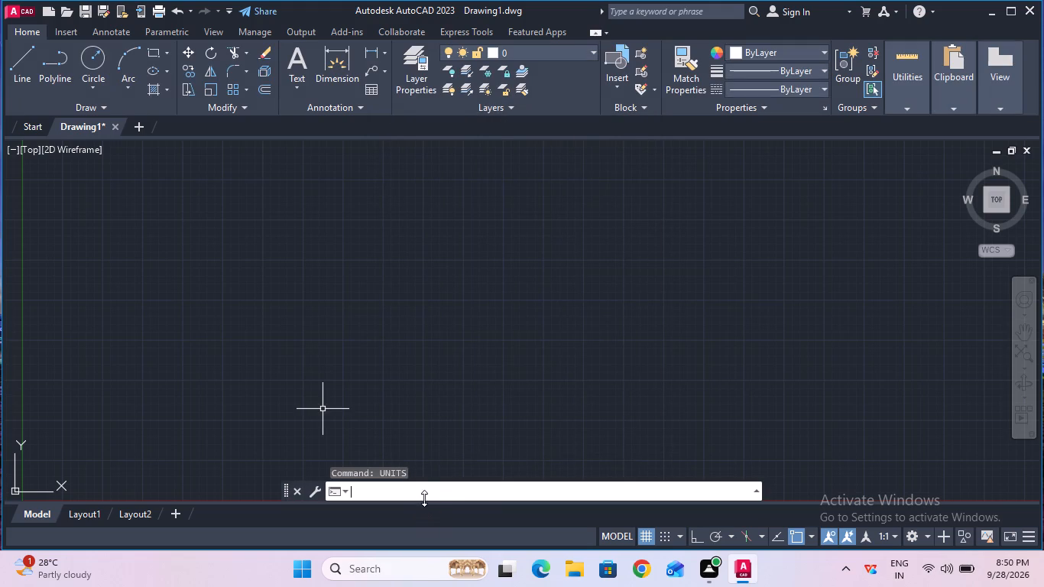
# Modify the Standard dimension style's text to a height of 6 with ISO standard alignment.
pyautogui.click(423, 496)
pyautogui.press('d')
pyautogui.press('Return')
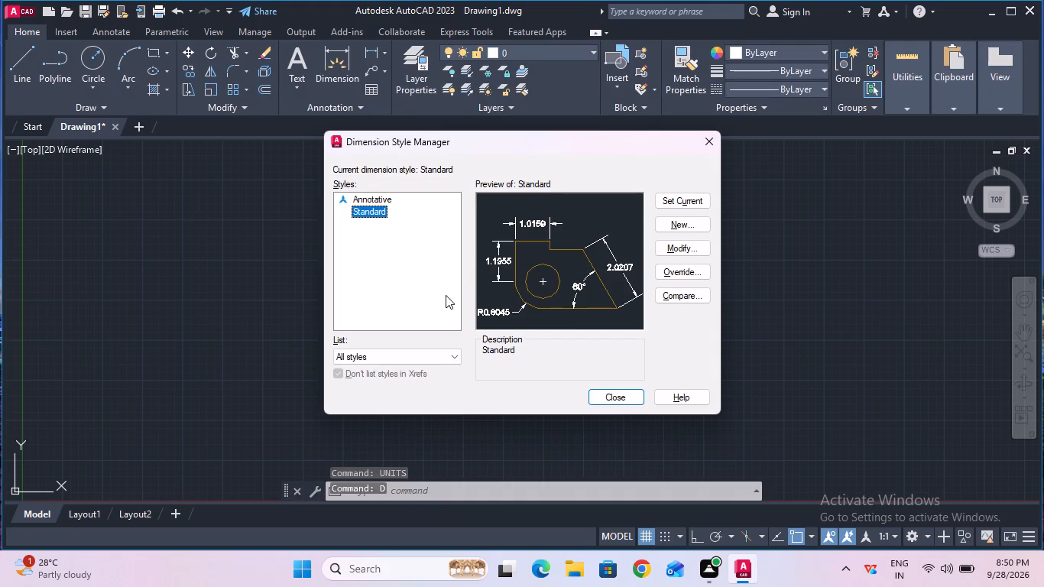
pyautogui.click(658, 252)
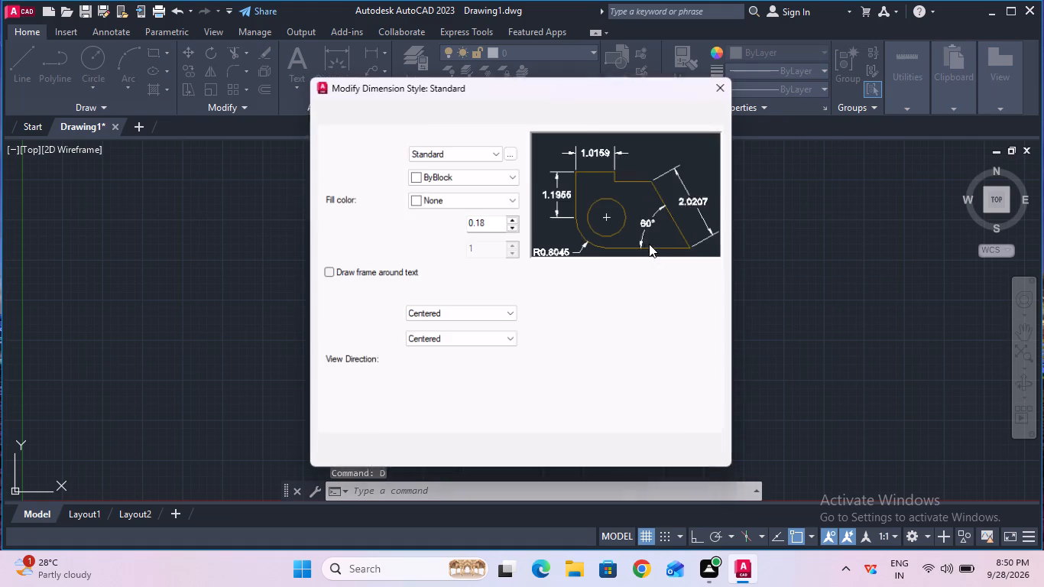
pyautogui.click(498, 218)
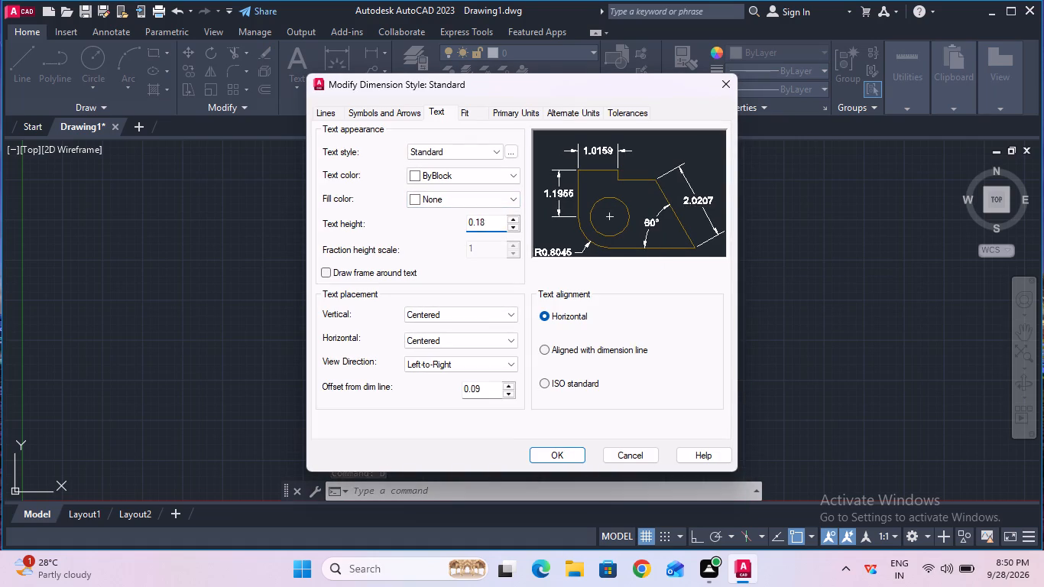
pyautogui.press('BackSpace')
pyautogui.press('BackSpace')
pyautogui.press('BackSpace')
pyautogui.press('BackSpace')
pyautogui.press('BackSpace')
pyautogui.press('BackSpace')
pyautogui.press('BackSpace')
pyautogui.press('BackSpace')
pyautogui.press('BackSpace')
pyautogui.press('6')
pyautogui.click(541, 378)
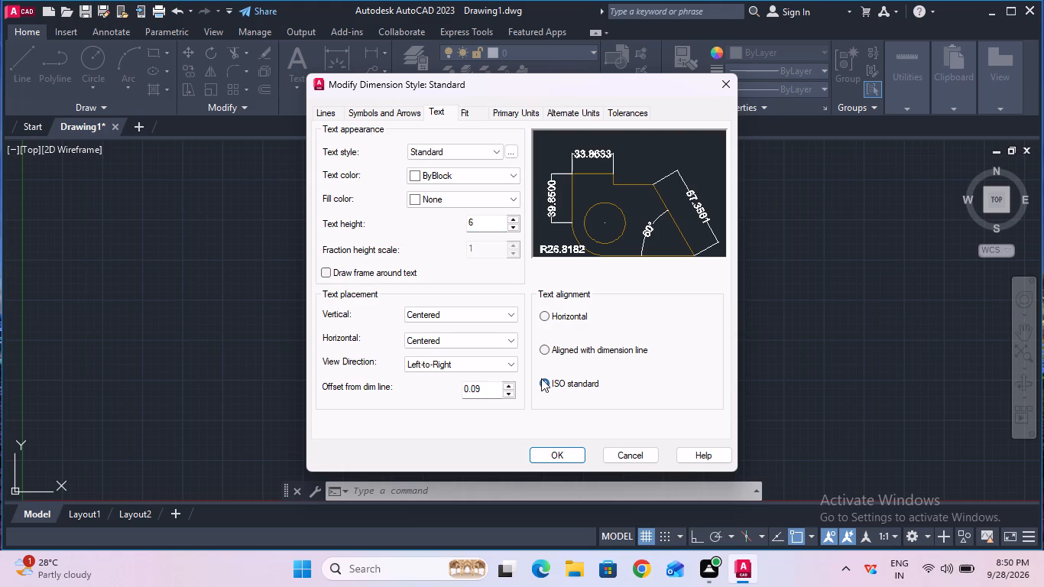
# Set the Standard dimension style's linear precision to 0, save the changes and make the style current.
pyautogui.click(506, 109)
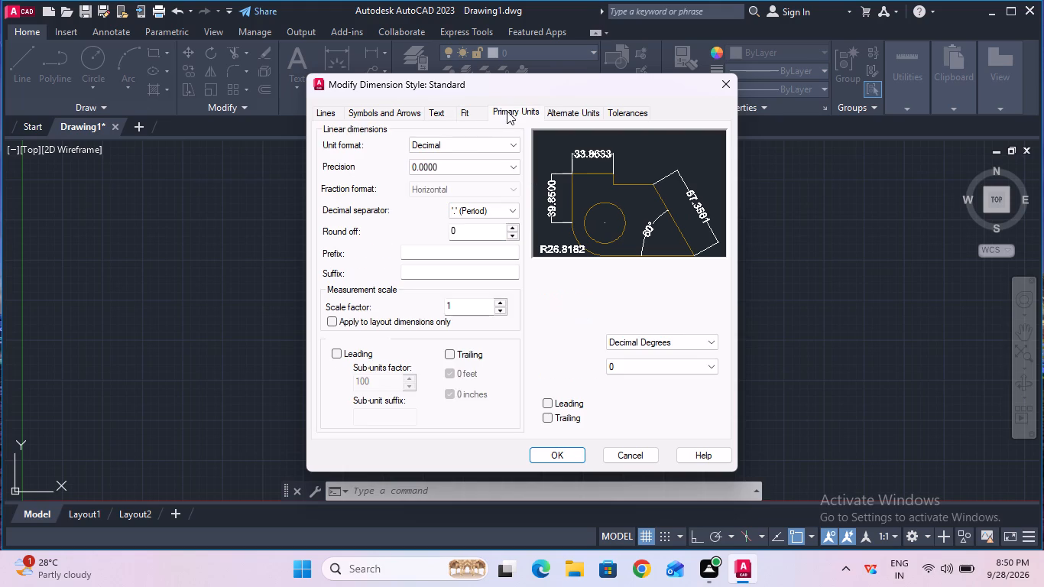
pyautogui.click(476, 156)
pyautogui.click(476, 160)
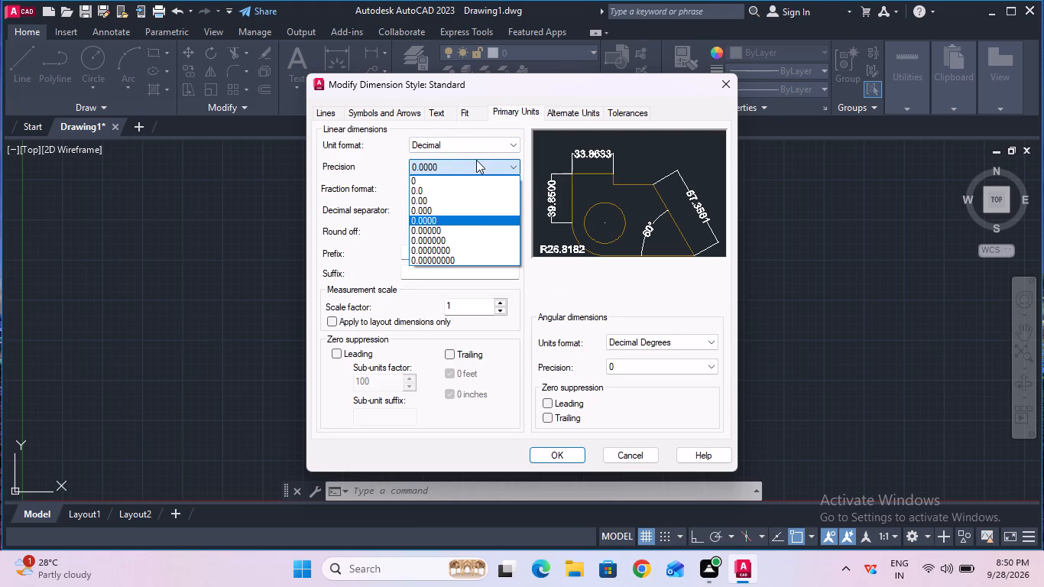
pyautogui.click(475, 182)
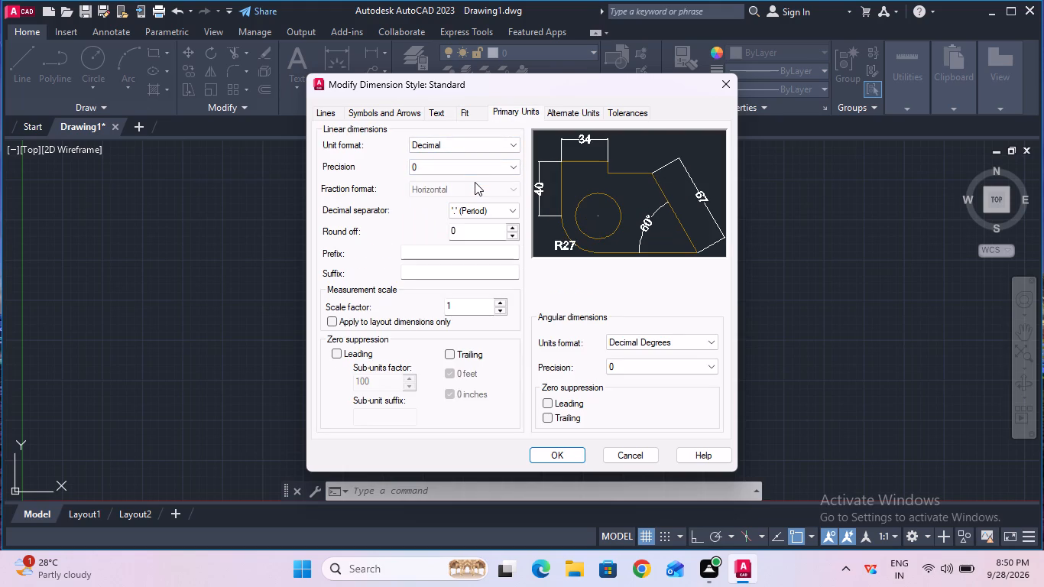
pyautogui.click(559, 454)
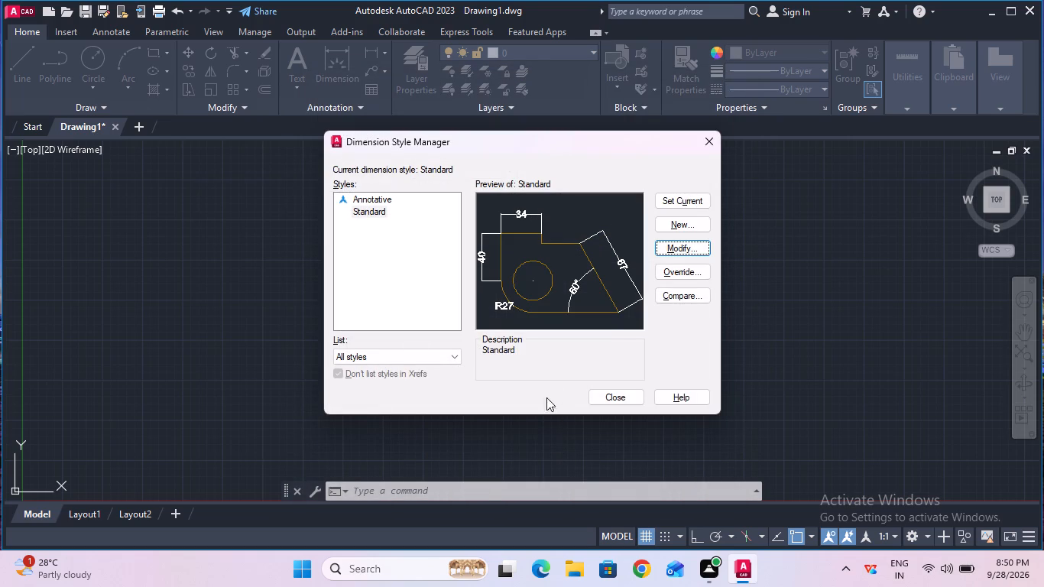
pyautogui.click(667, 199)
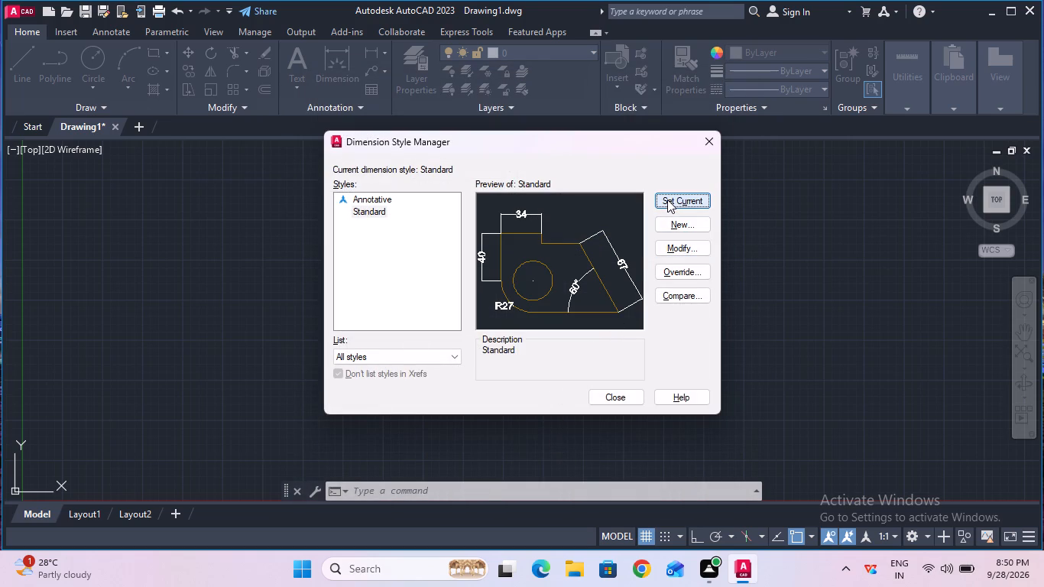
pyautogui.click(625, 393)
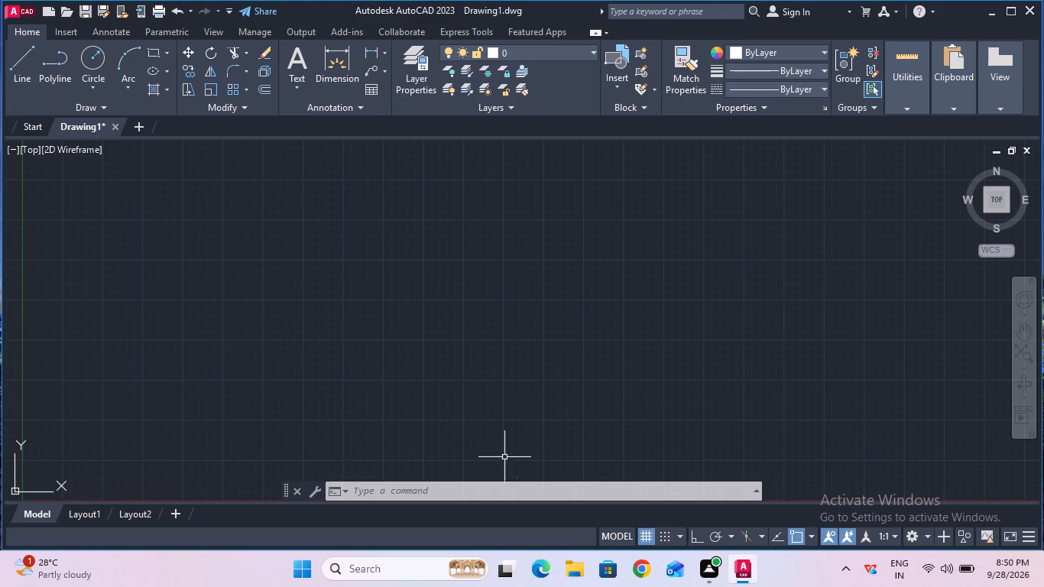
# Set the model space limits from 0,0 to 100,100 and zoom to all.
pyautogui.click(476, 484)
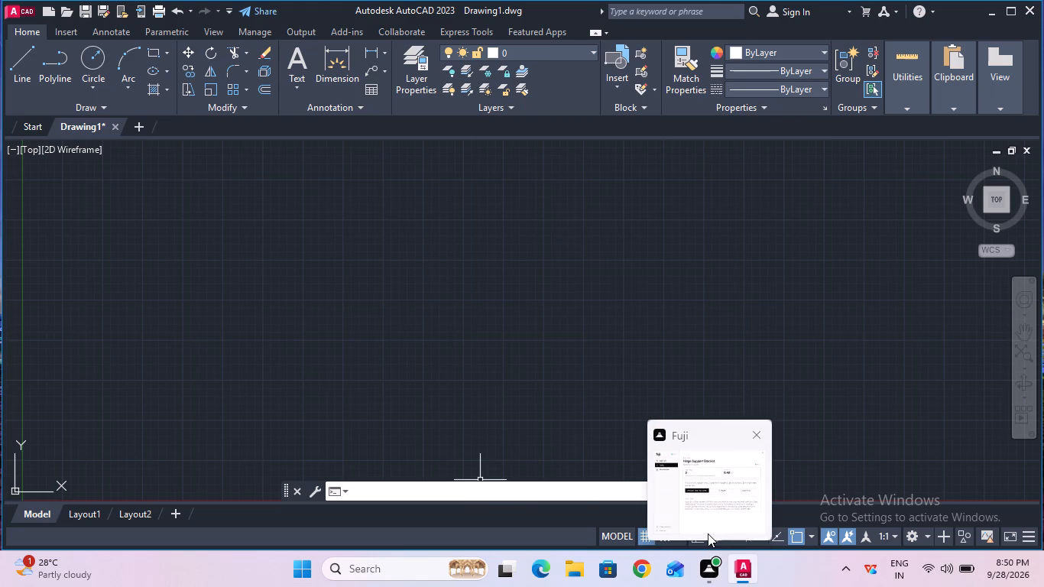
pyautogui.click(542, 489)
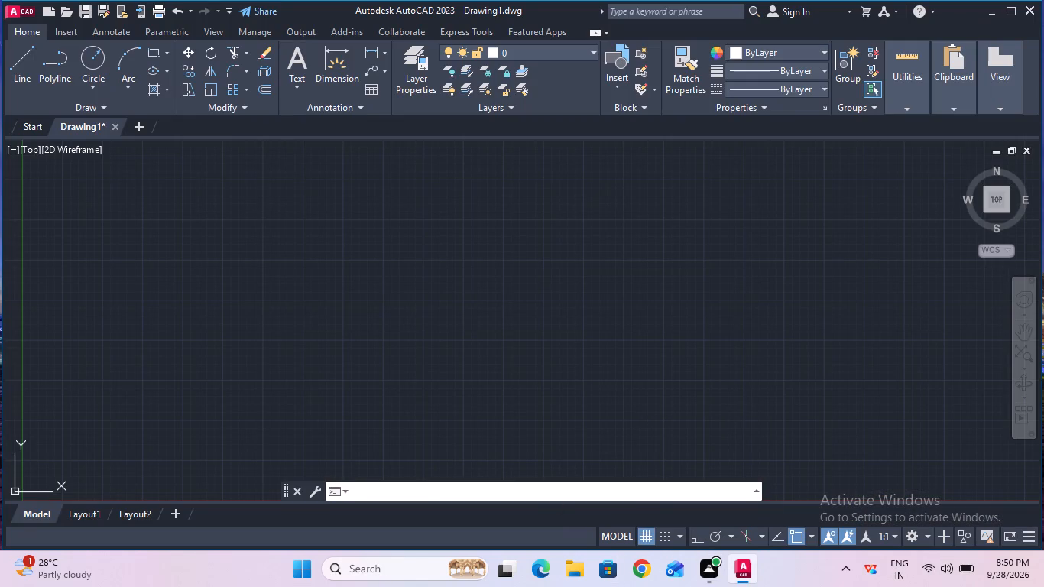
pyautogui.press('u')
pyautogui.press('BackSpace')
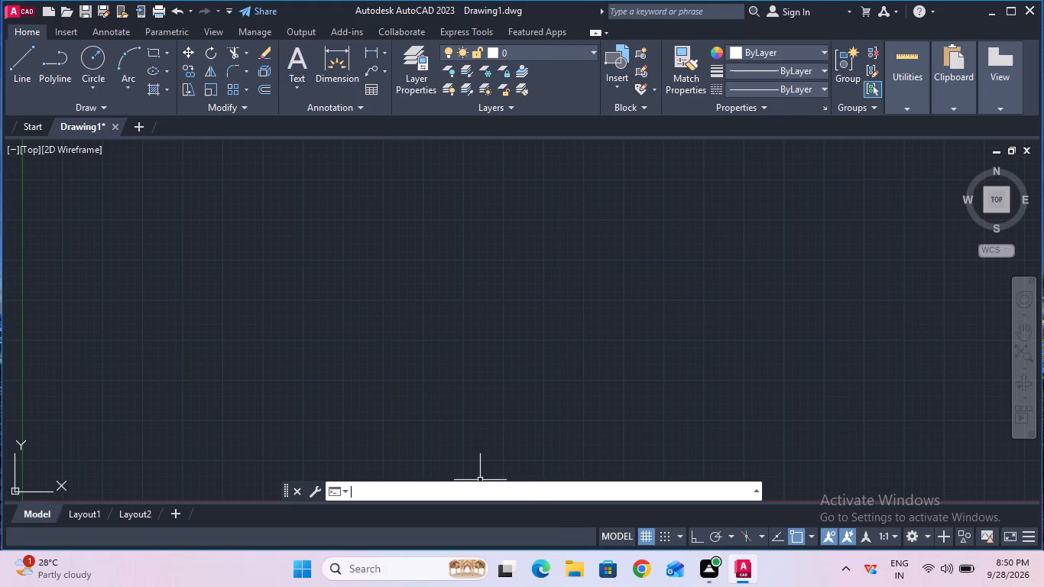
pyautogui.write('lim')
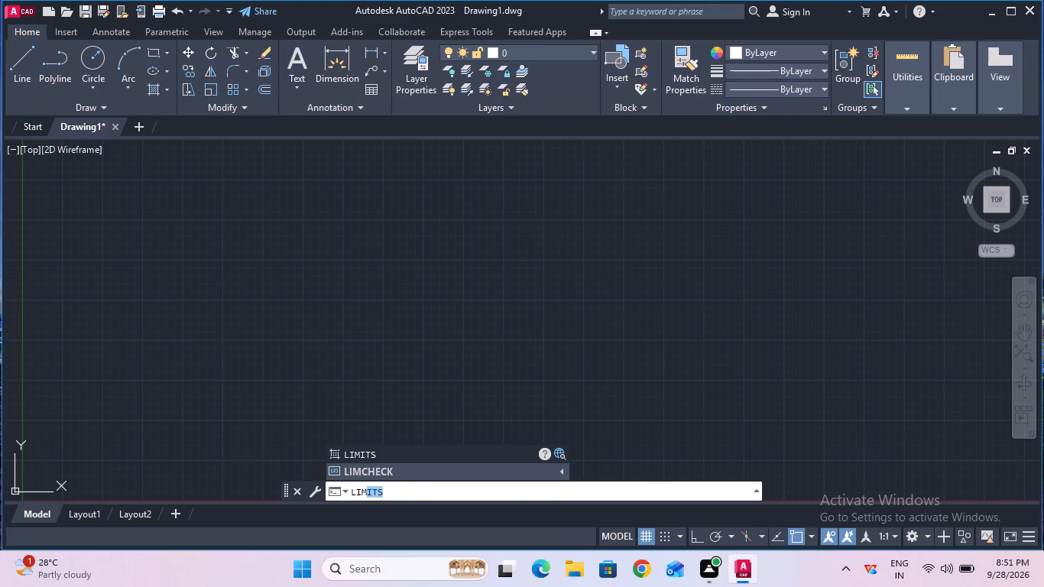
pyautogui.click(508, 456)
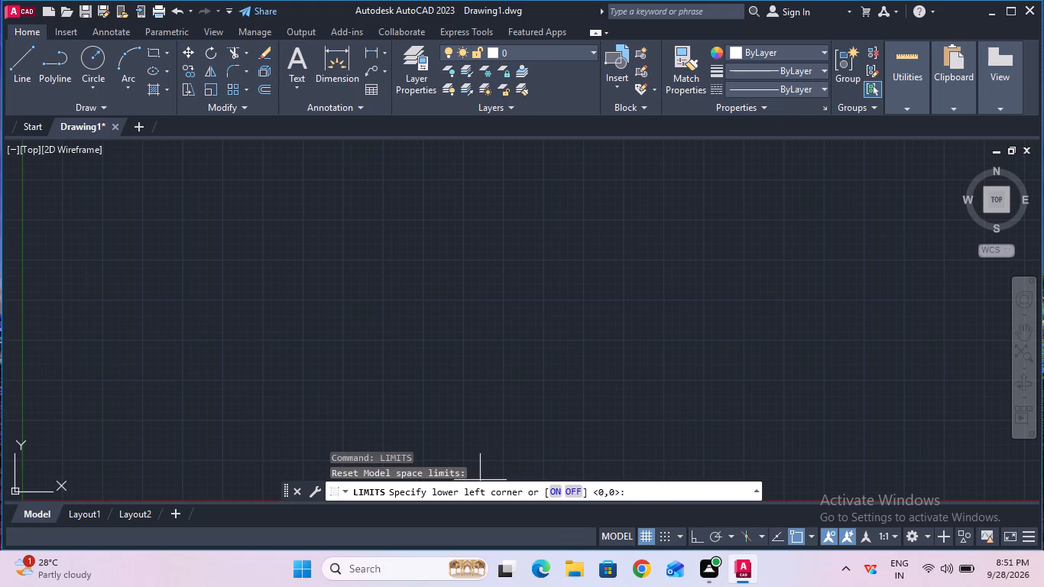
pyautogui.click(637, 481)
pyautogui.write('0,0')
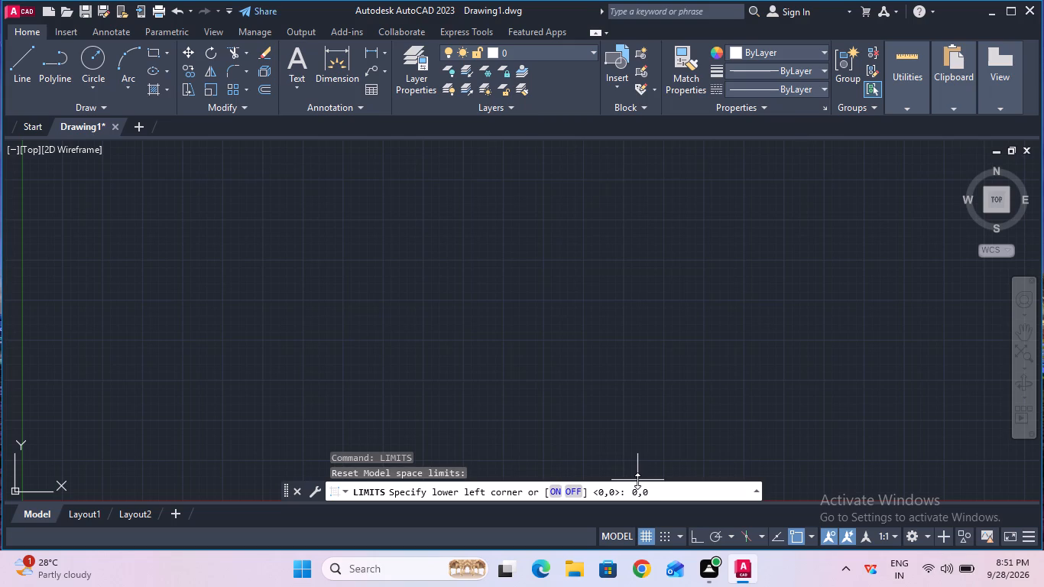
pyautogui.press('Return')
pyautogui.write('100')
pyautogui.write(',100')
pyautogui.press('Return')
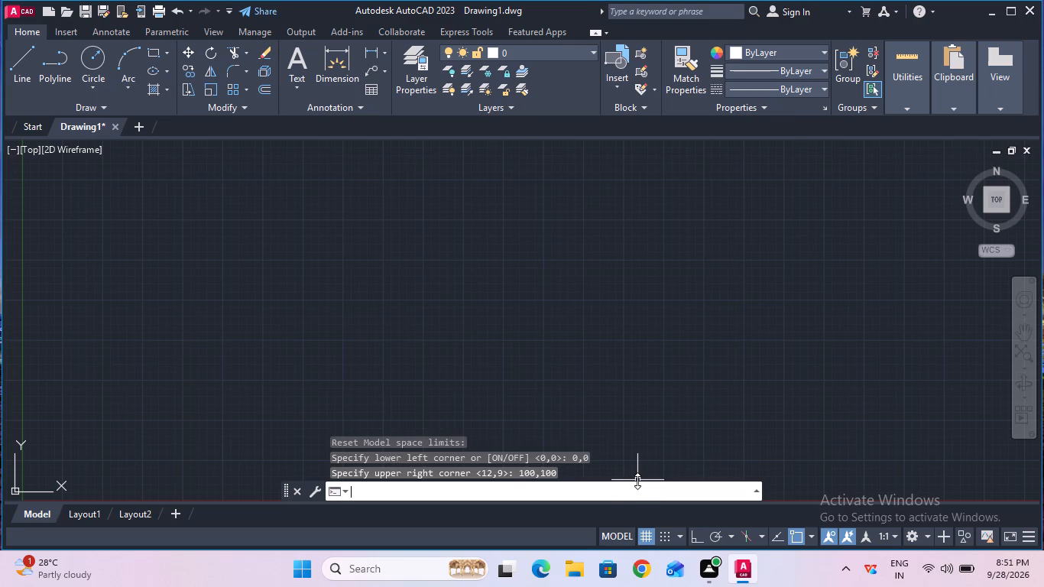
pyautogui.press('z')
pyautogui.press('Return')
pyautogui.press('a')
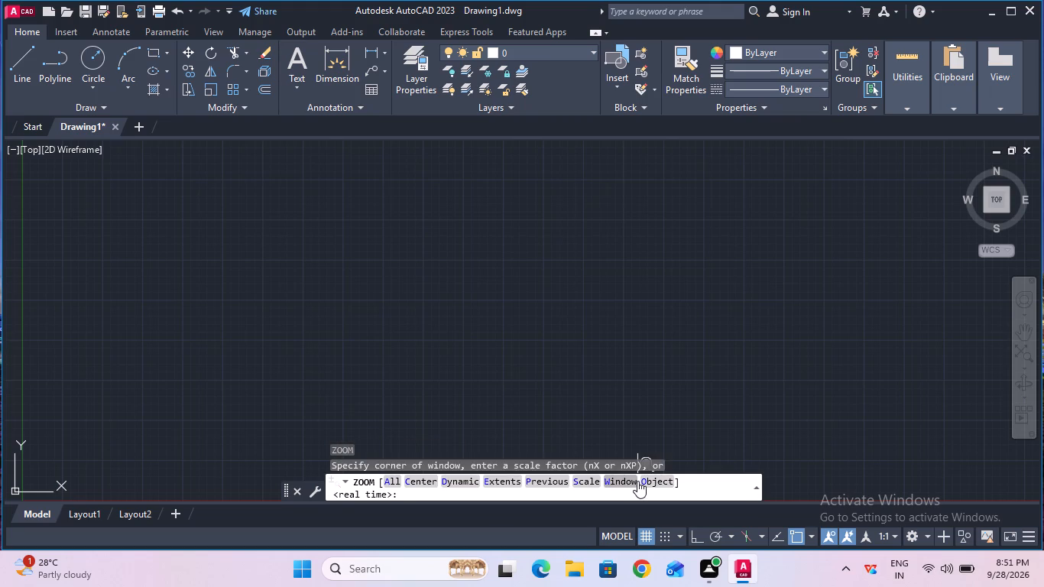
pyautogui.press('Return')
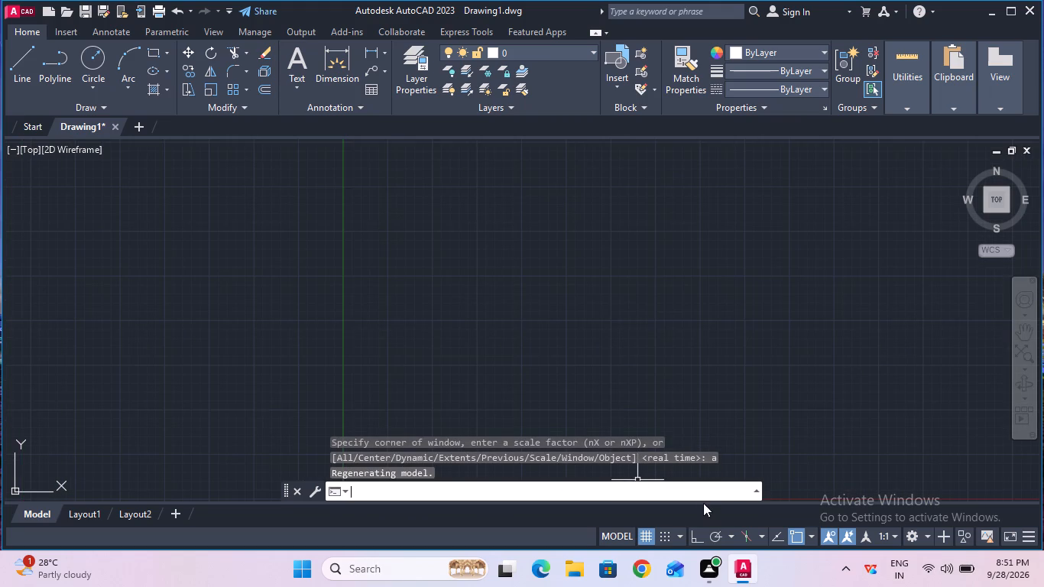
# Turn on isometric drafting with the top isoplane active.
pyautogui.click(757, 534)
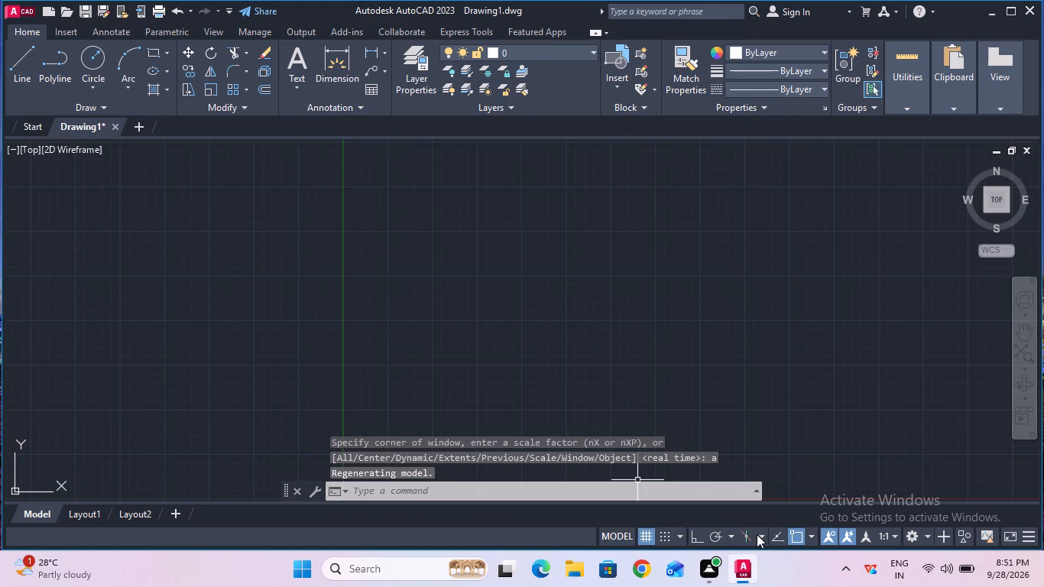
pyautogui.click(761, 534)
pyautogui.click(770, 496)
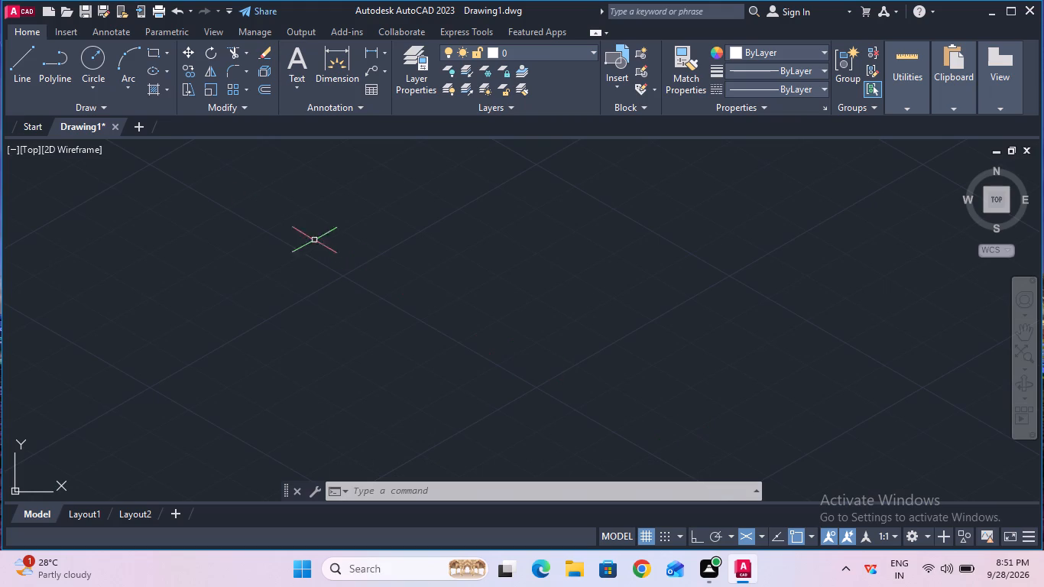
# With ortho on, draw a 170 mm line descending along the 330° isometric axis.
pyautogui.click(27, 71)
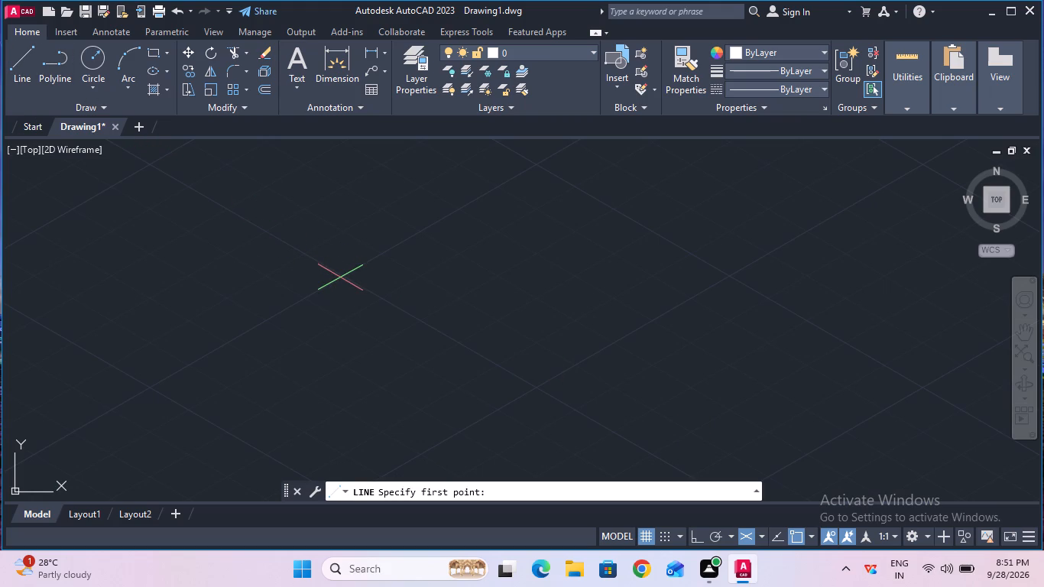
pyautogui.click(265, 229)
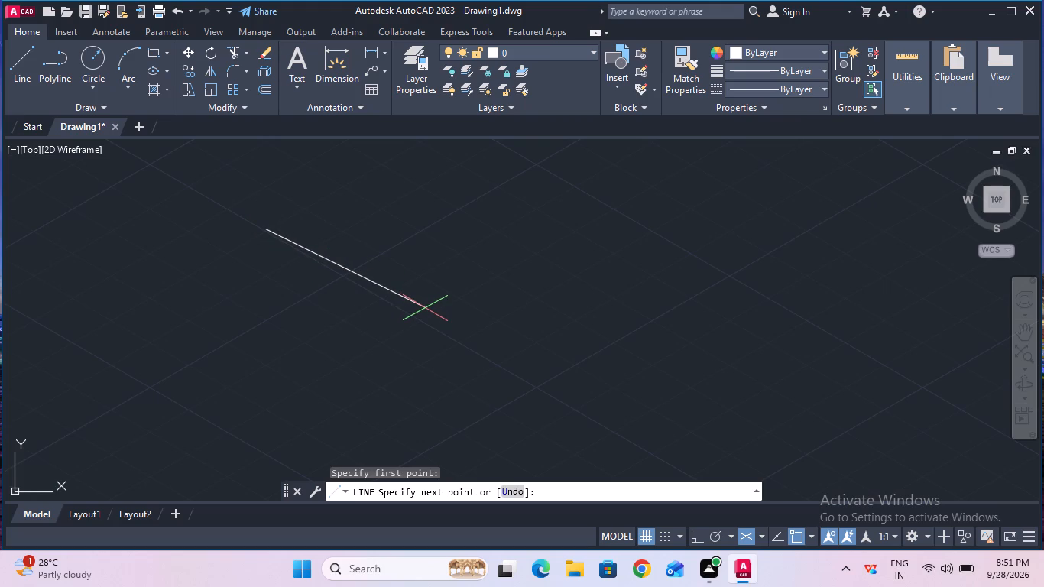
pyautogui.press('F8')
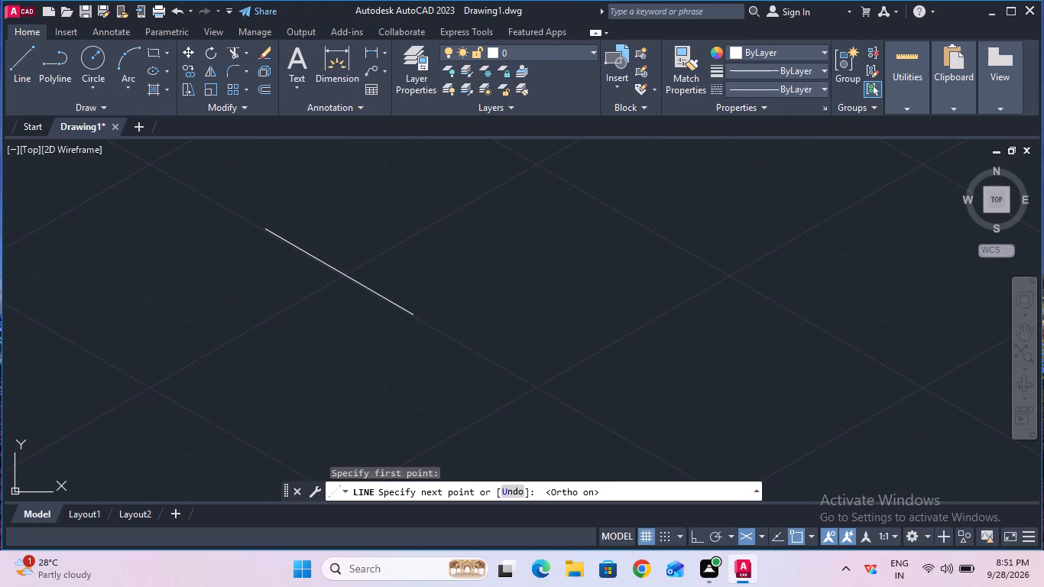
pyautogui.press('1')
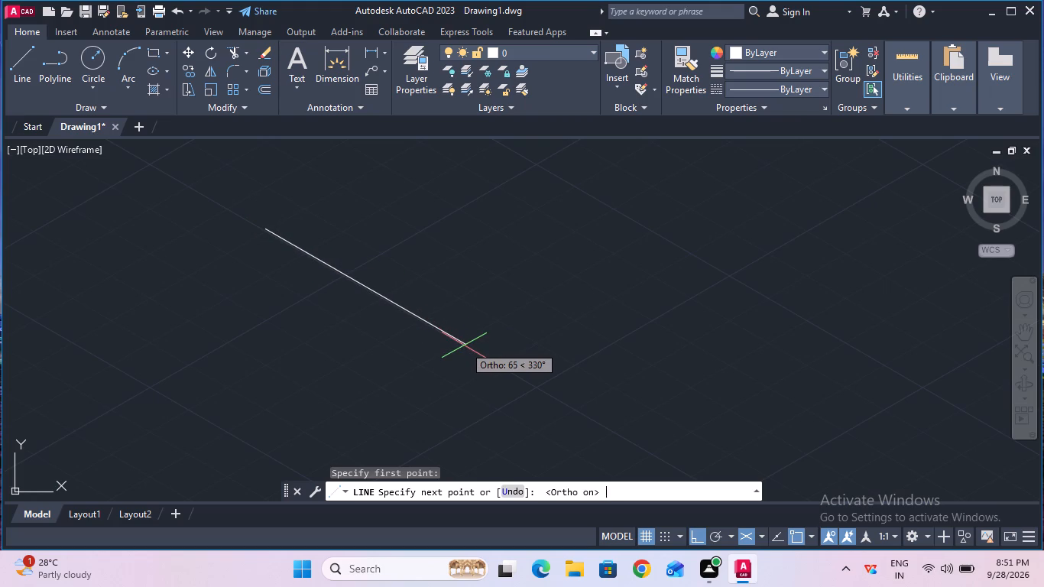
pyautogui.write('70')
pyautogui.press('Return')
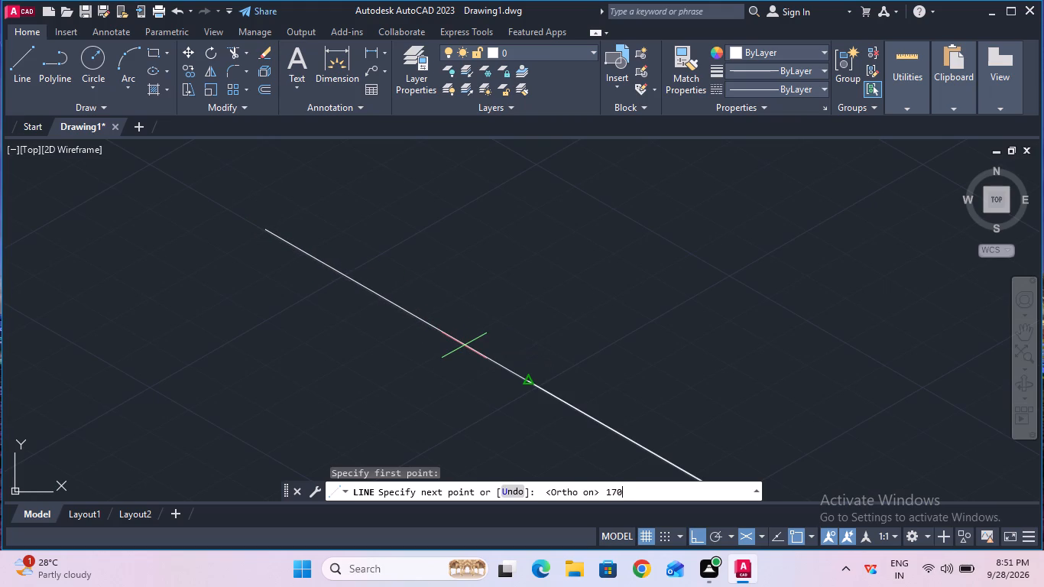
pyautogui.press('Escape')
pyautogui.keyDown('ctrl'); pyautogui.scroll(-1, 464, 345); pyautogui.keyUp('ctrl')
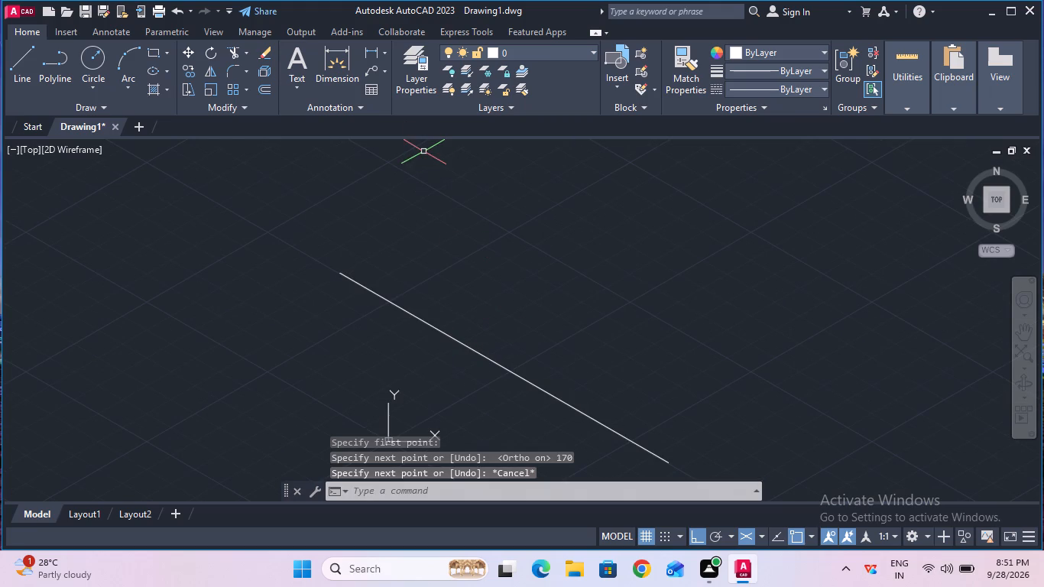
pyautogui.click(381, 52)
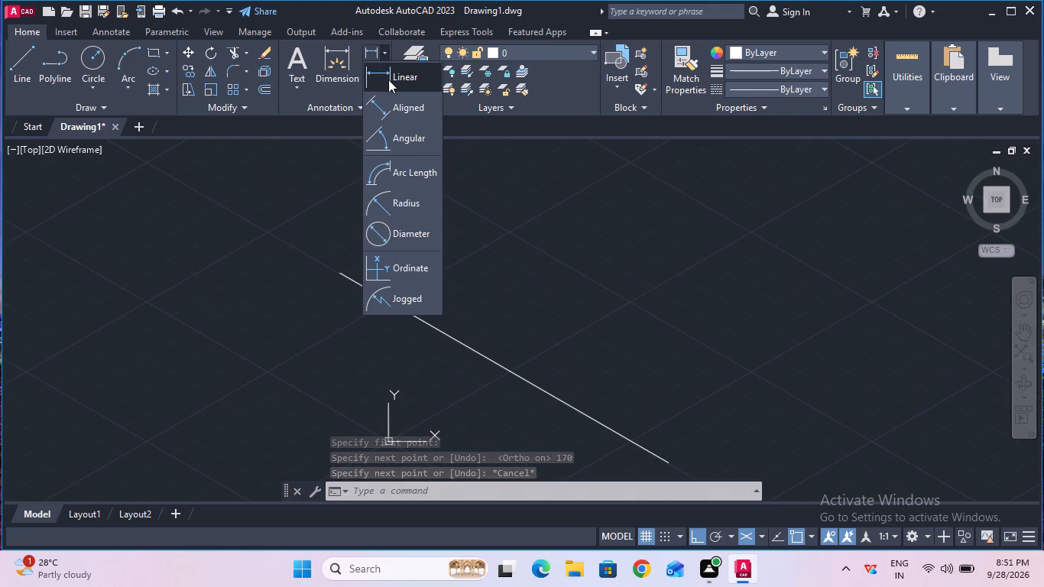
pyautogui.click(394, 105)
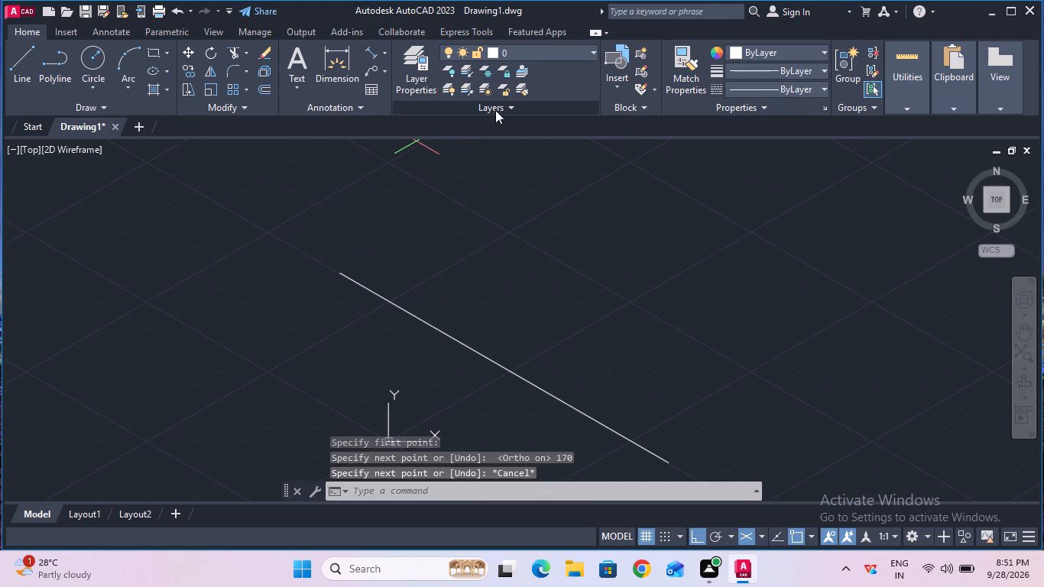
# Load the CENTER linetype from acad.lin into the drawing.
pyautogui.click(788, 90)
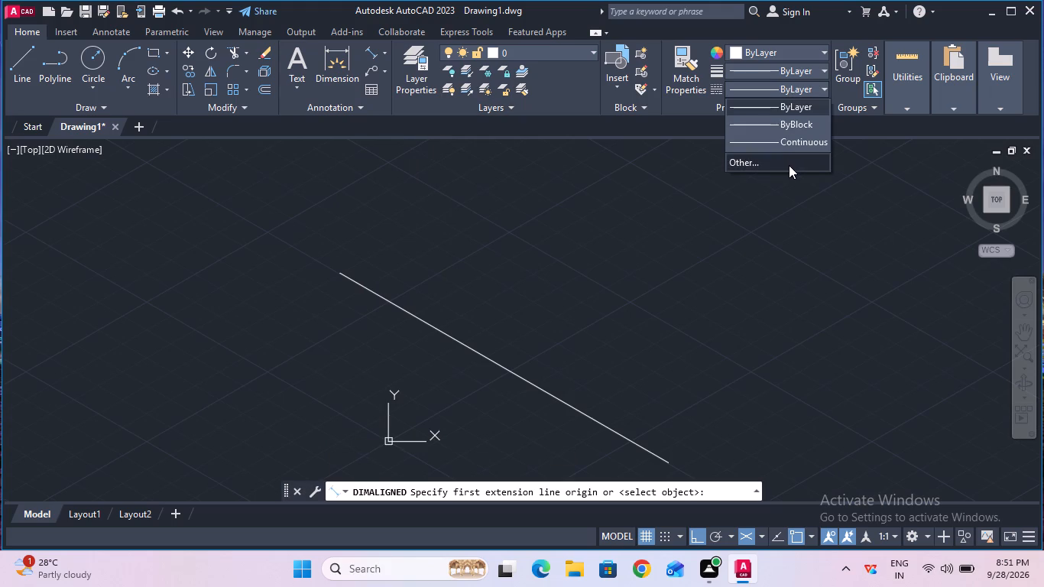
pyautogui.click(789, 165)
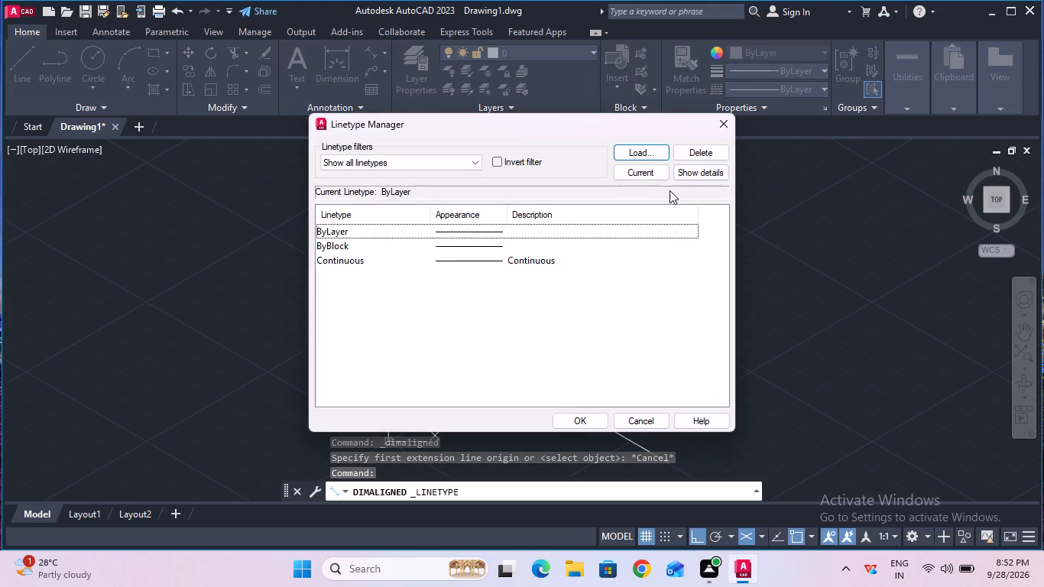
pyautogui.click(638, 144)
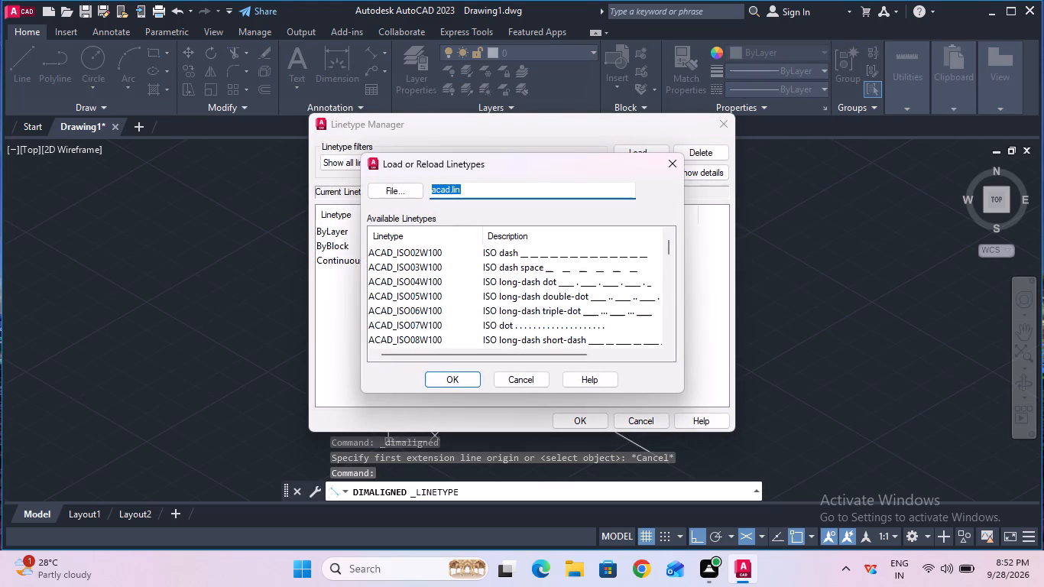
pyautogui.moveTo(669, 239); pyautogui.dragTo(670, 251)
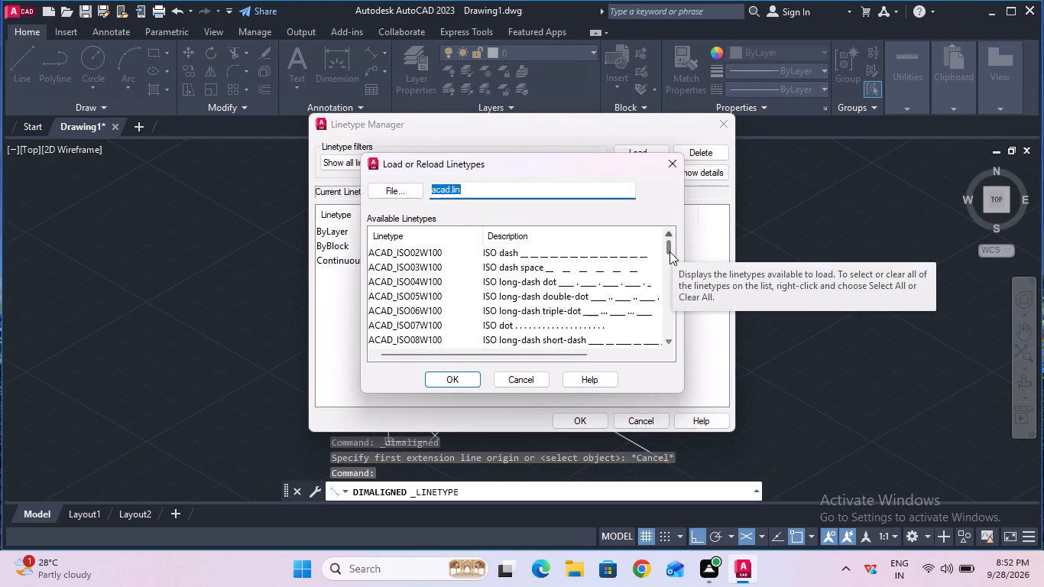
pyautogui.moveTo(670, 251); pyautogui.dragTo(670, 255)
pyautogui.moveTo(670, 251); pyautogui.dragTo(671, 270)
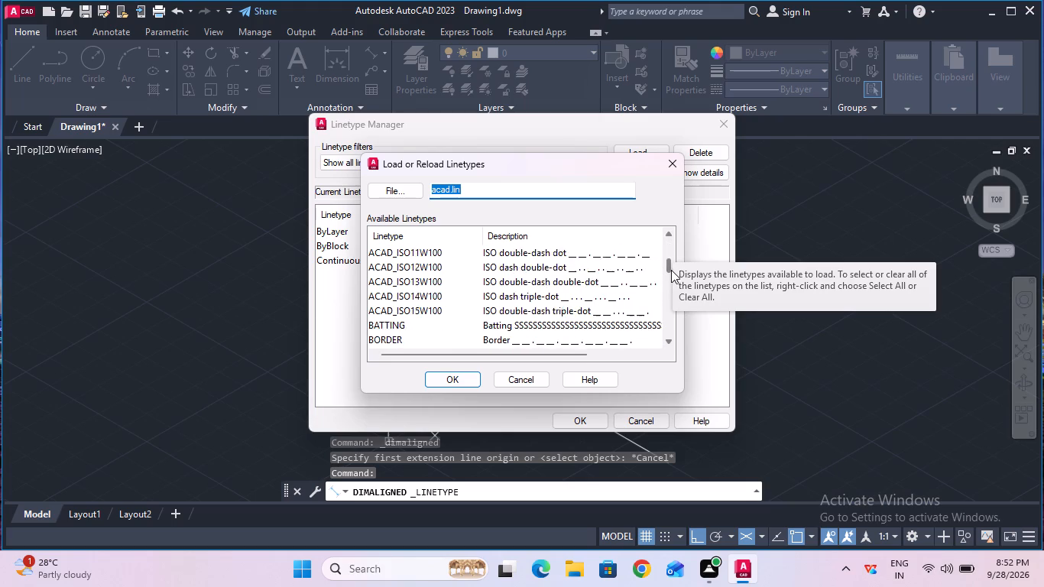
pyautogui.moveTo(671, 270); pyautogui.dragTo(673, 281)
pyautogui.click(585, 314)
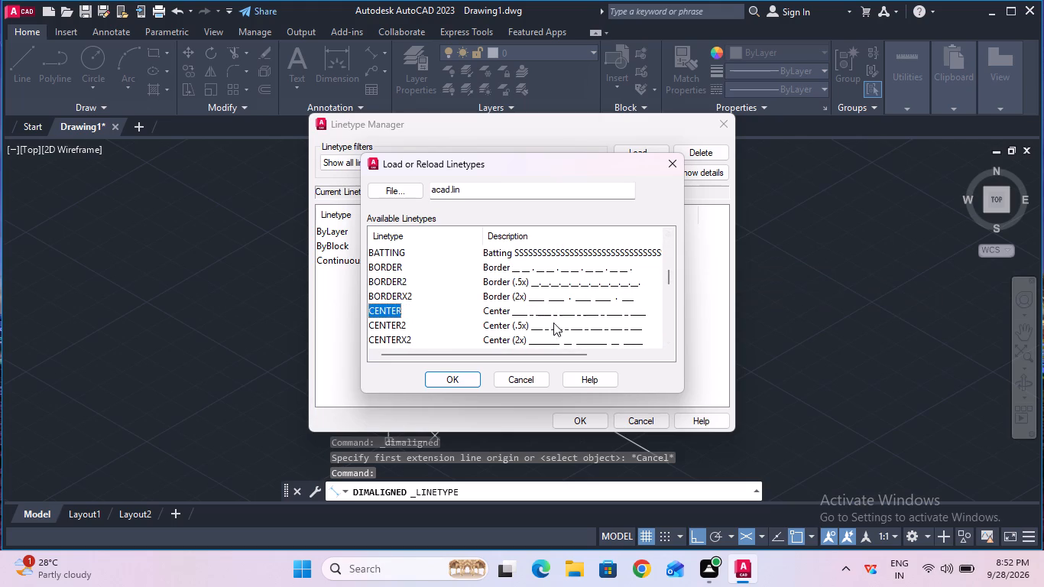
pyautogui.click(463, 379)
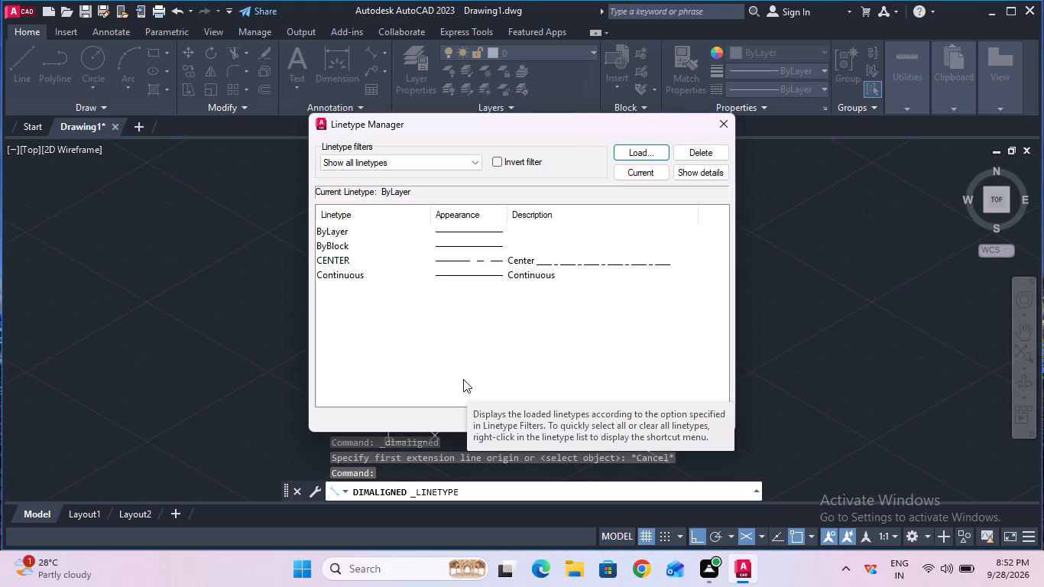
pyautogui.click(595, 417)
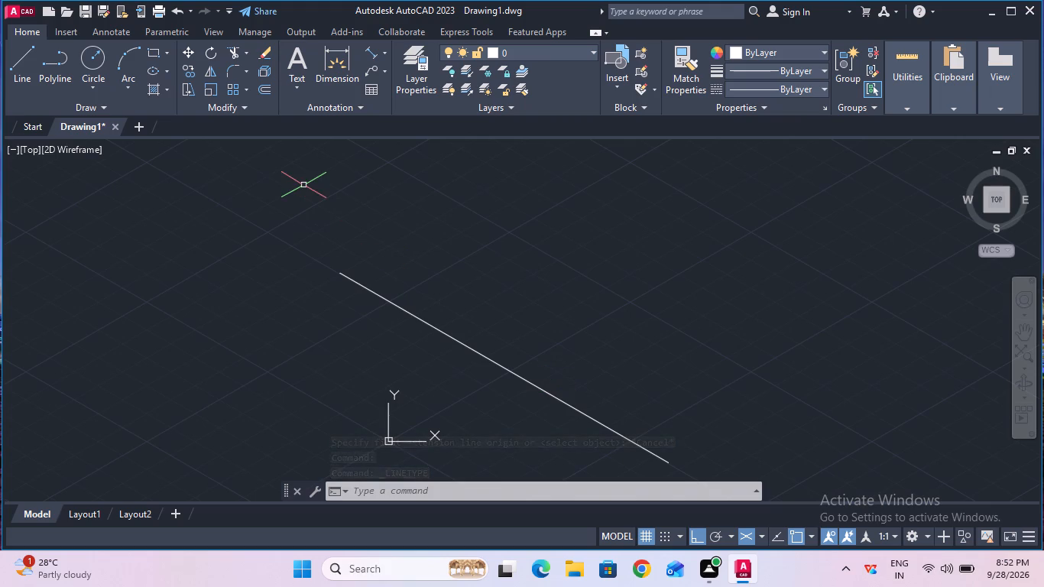
# Draw a 70 mm line at 30° from the lower end of the 170 mm line.
pyautogui.click(18, 44)
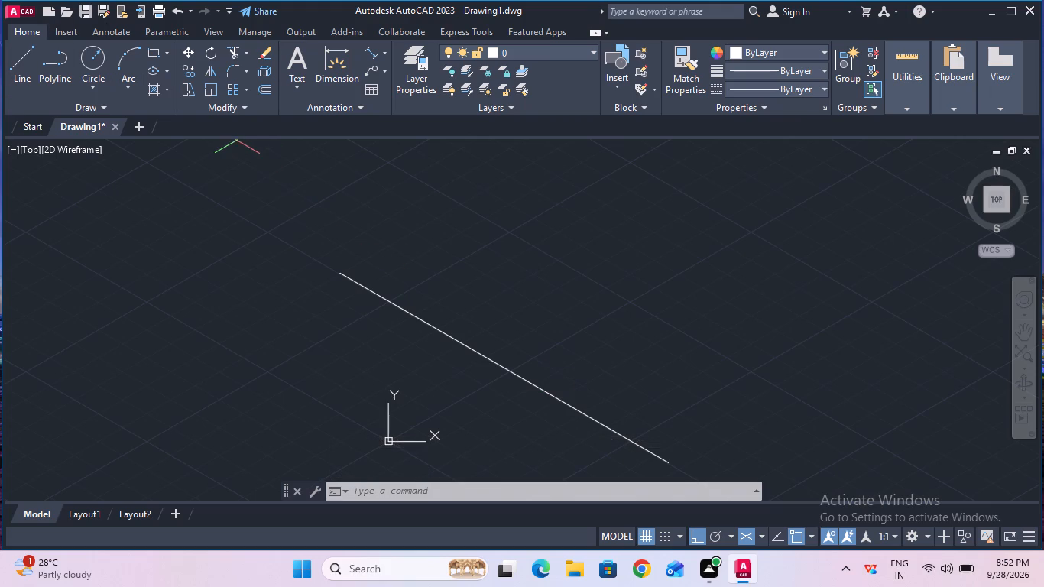
pyautogui.click(668, 464)
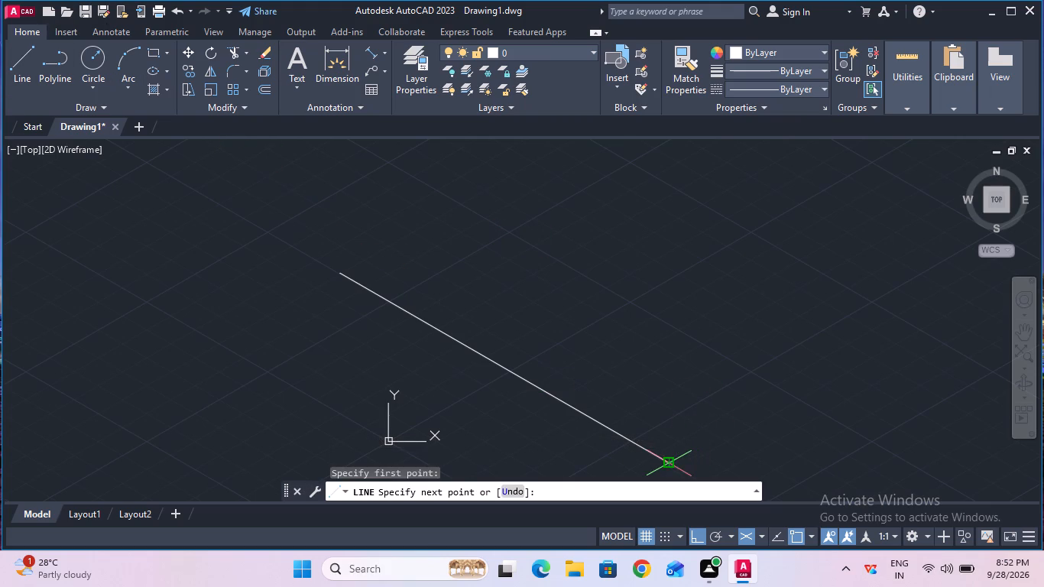
pyautogui.press('7')
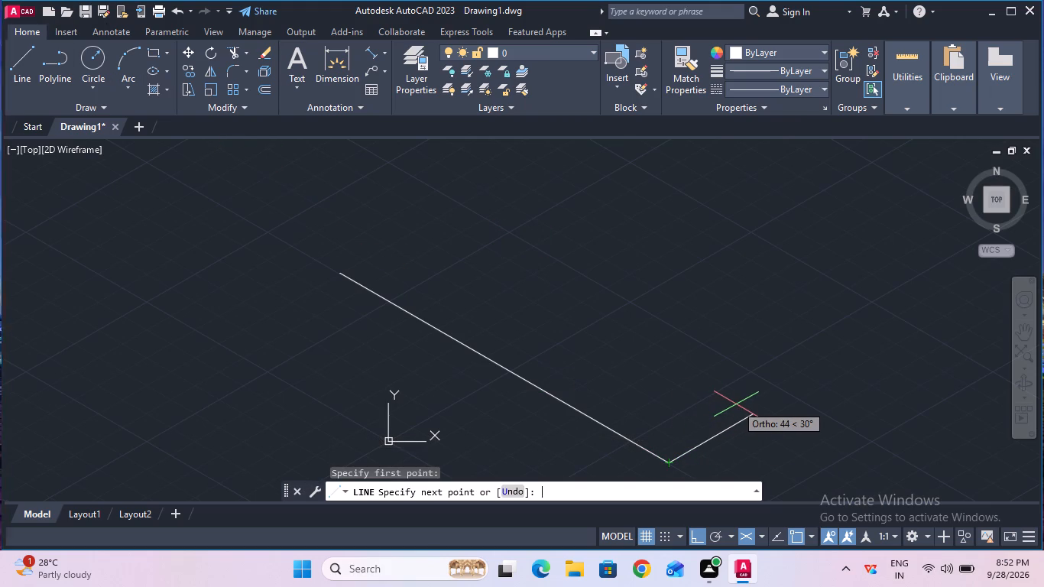
pyautogui.press('0')
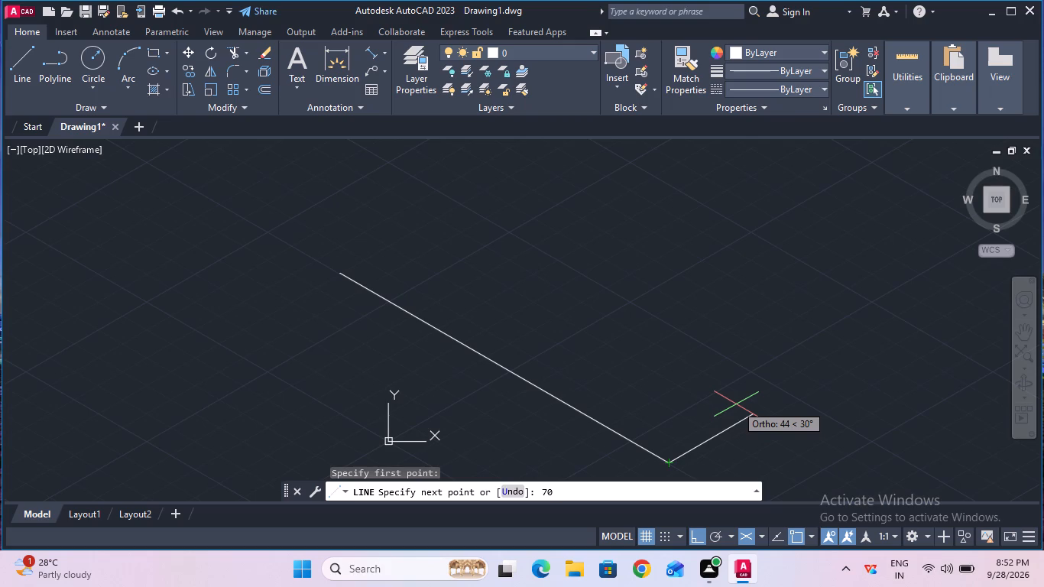
pyautogui.press('Return')
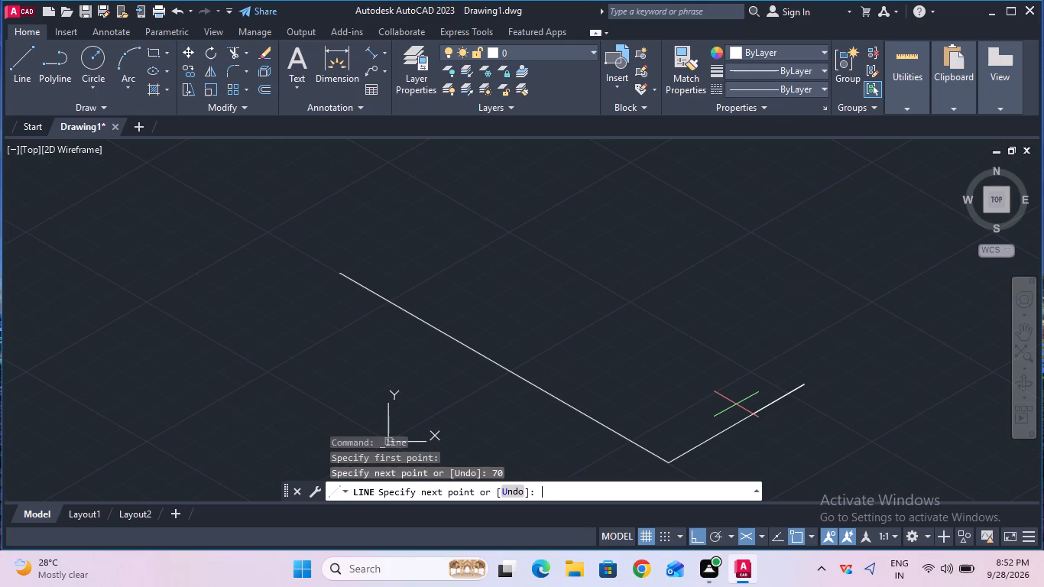
pyautogui.press('Escape')
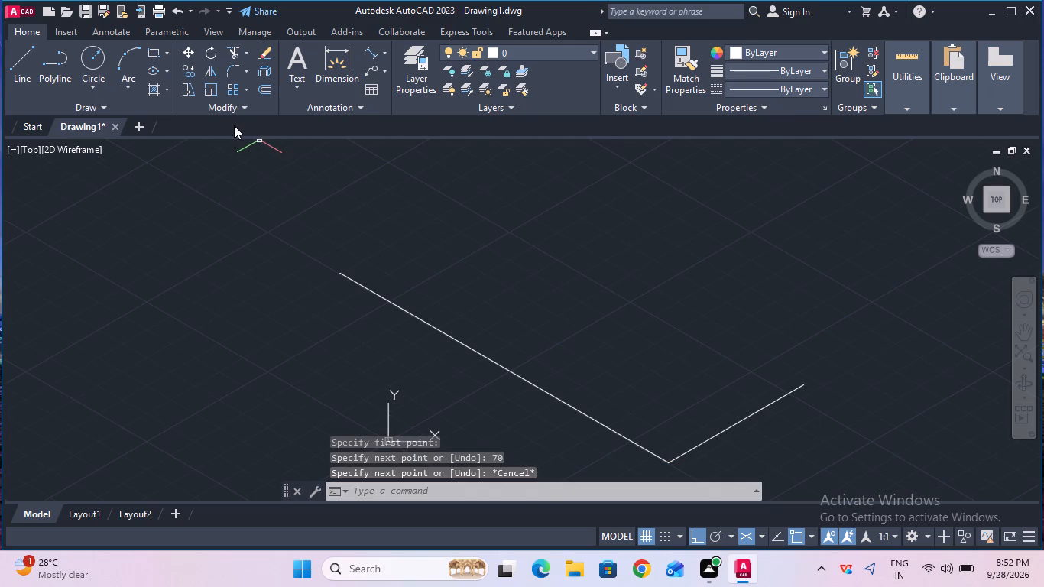
# On the right isoplane, draw a 12 mm vertical line upward from the free end of the 70 mm line.
pyautogui.click(28, 78)
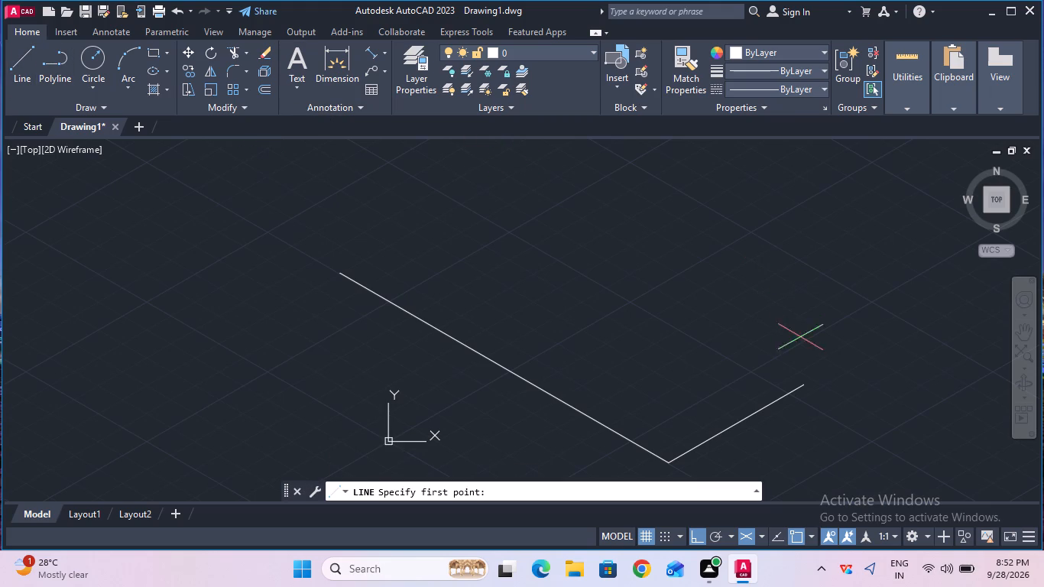
pyautogui.click(803, 382)
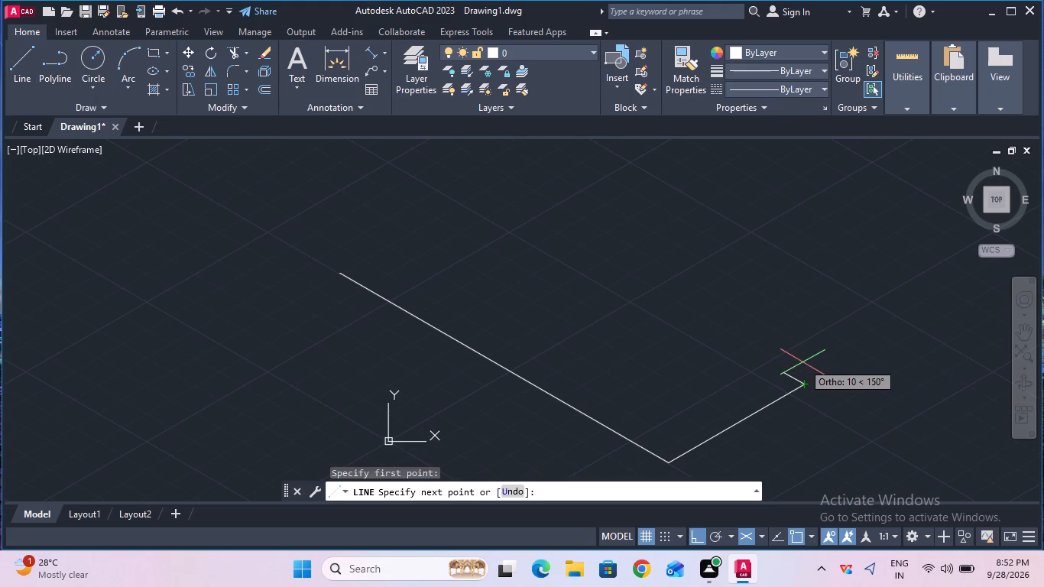
pyautogui.press('F5')
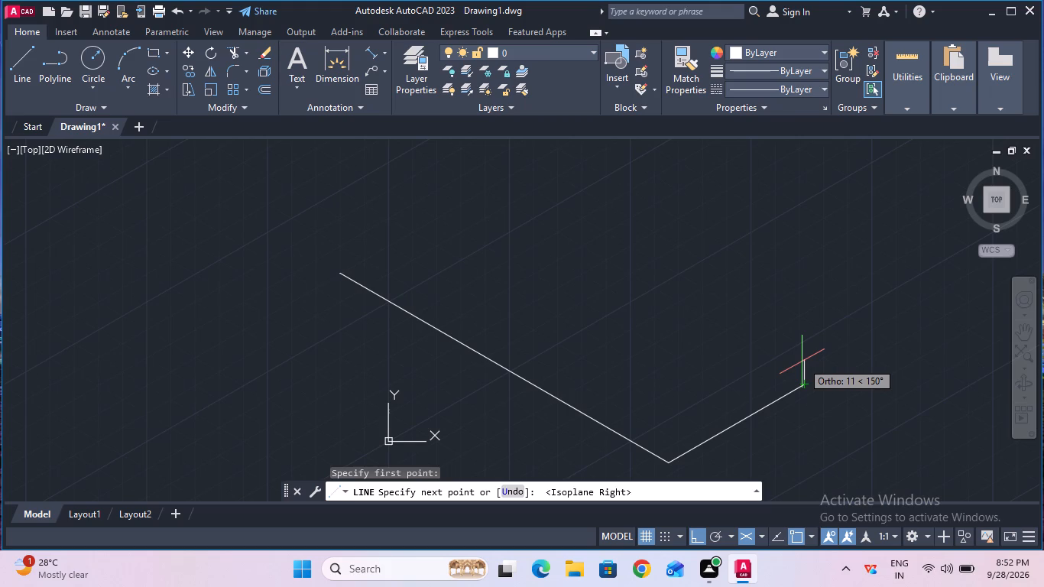
pyautogui.write('12')
pyautogui.press('Return')
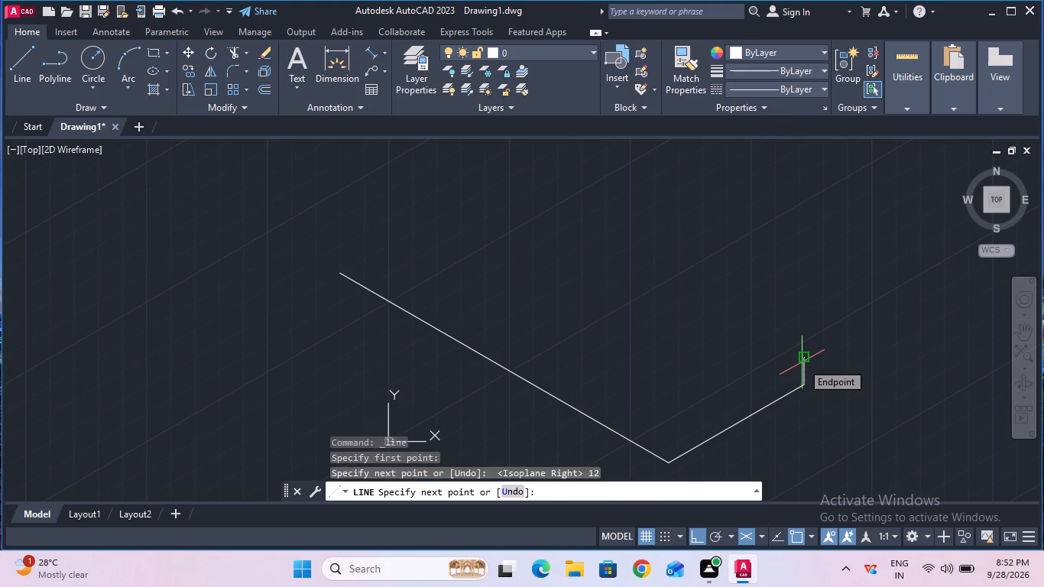
pyautogui.press('Escape')
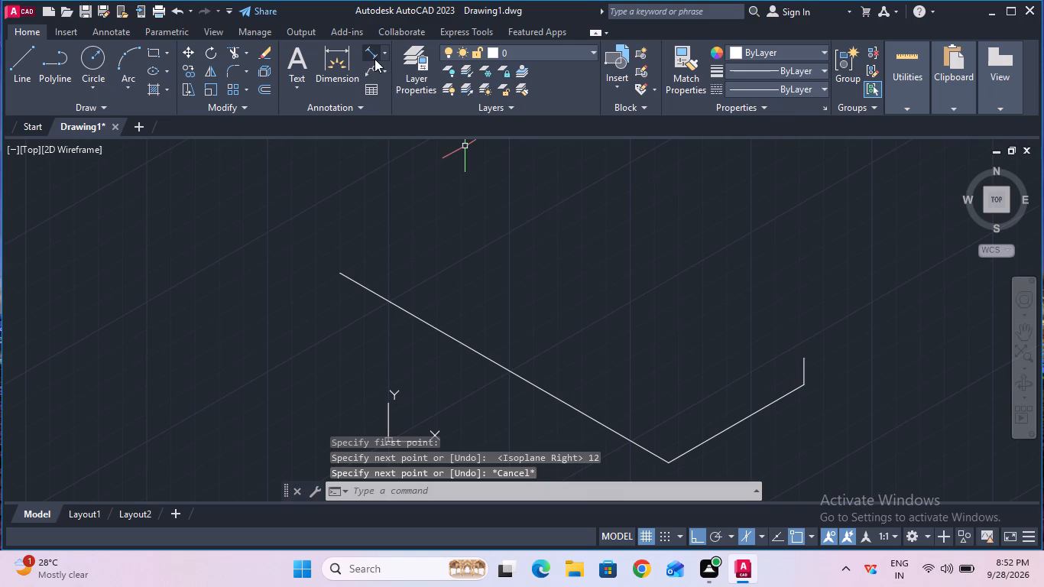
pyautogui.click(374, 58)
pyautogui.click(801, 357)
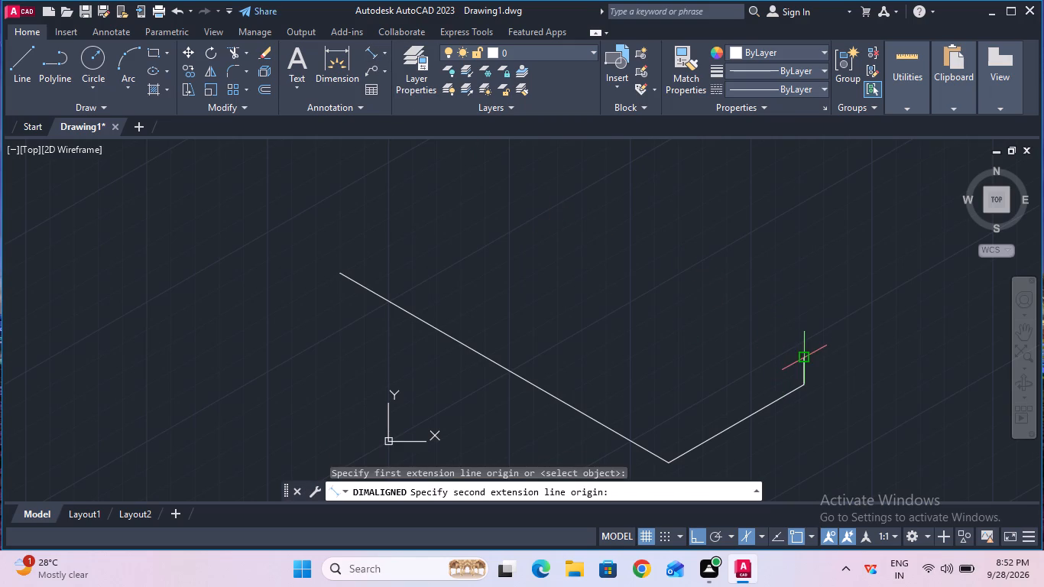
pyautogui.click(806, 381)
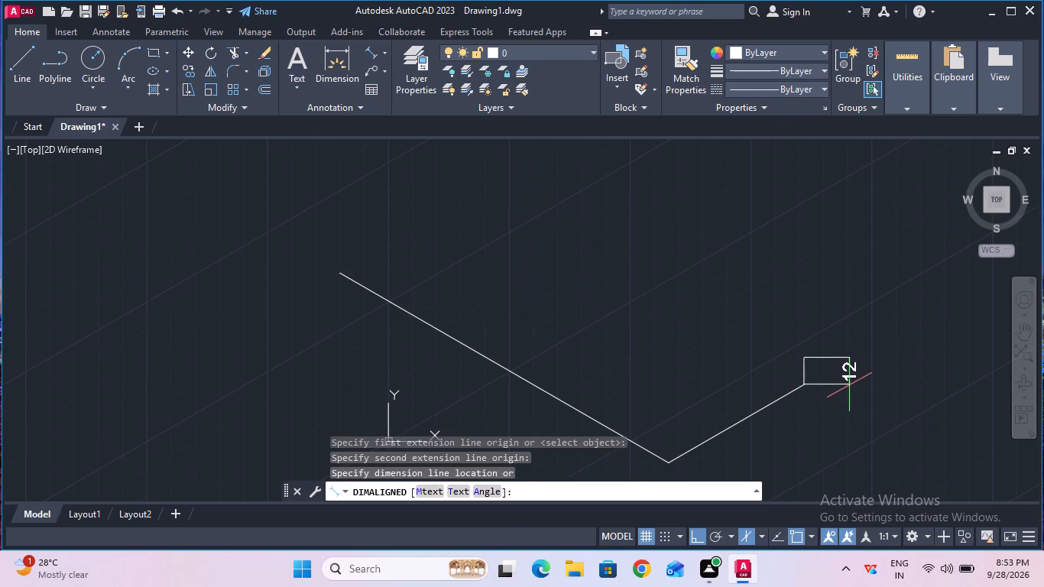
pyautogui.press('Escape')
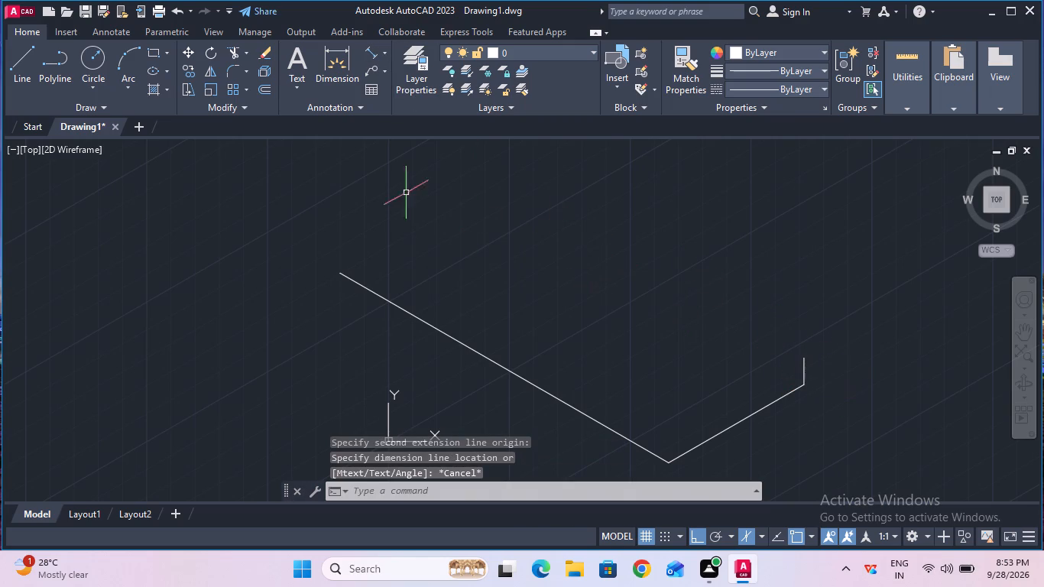
# Draw a 70 mm line at 210° from the top of the 12 mm vertical, parallel to the lower 70 mm edge.
pyautogui.click(29, 70)
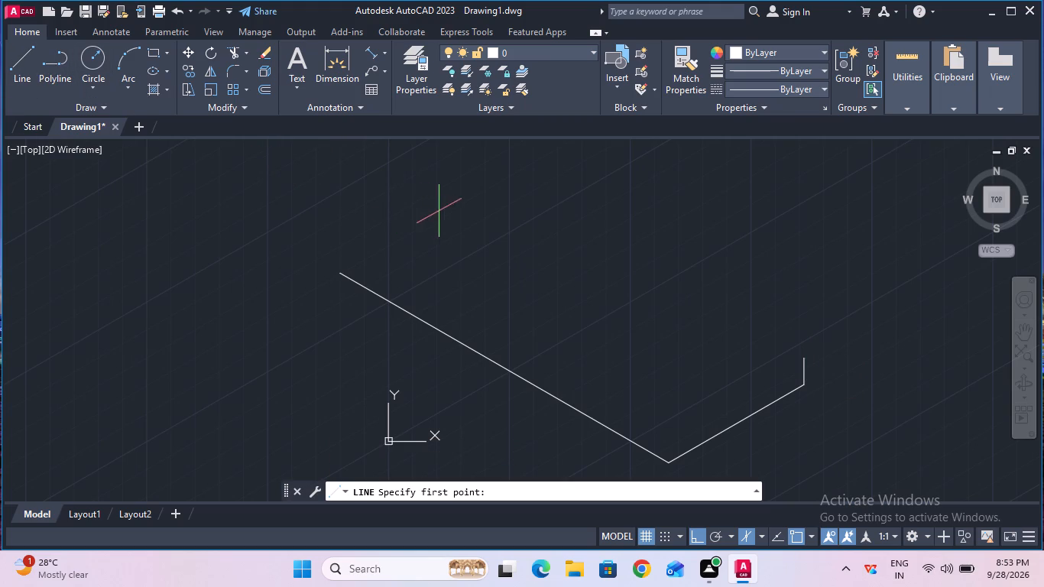
pyautogui.click(803, 357)
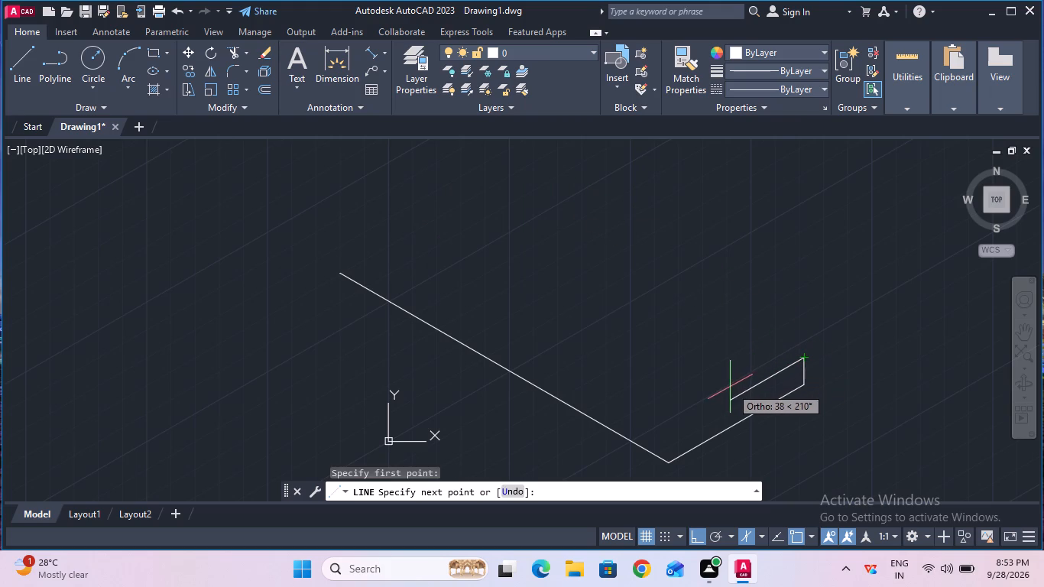
pyautogui.write('70')
pyautogui.press('Return')
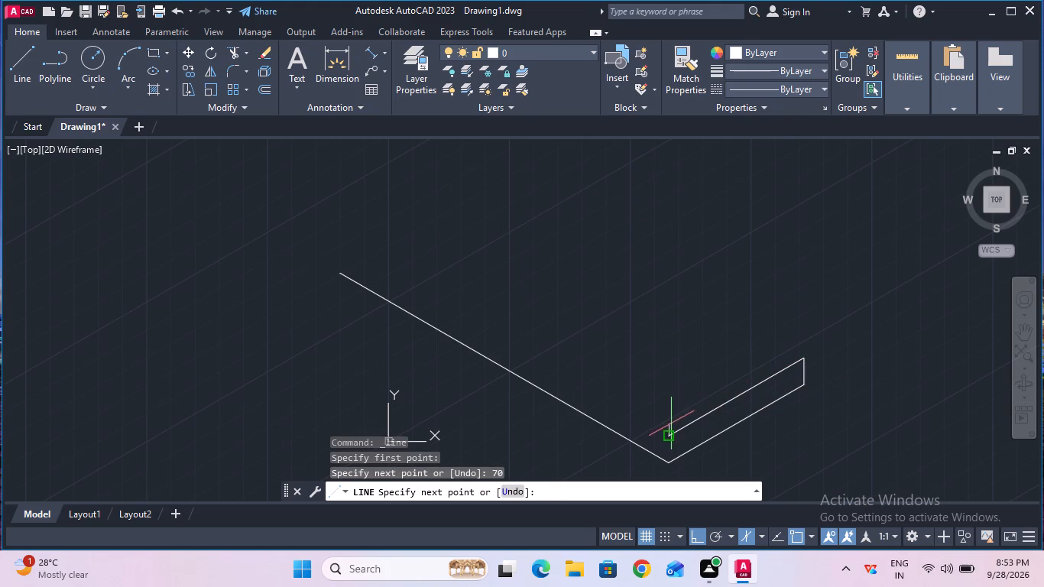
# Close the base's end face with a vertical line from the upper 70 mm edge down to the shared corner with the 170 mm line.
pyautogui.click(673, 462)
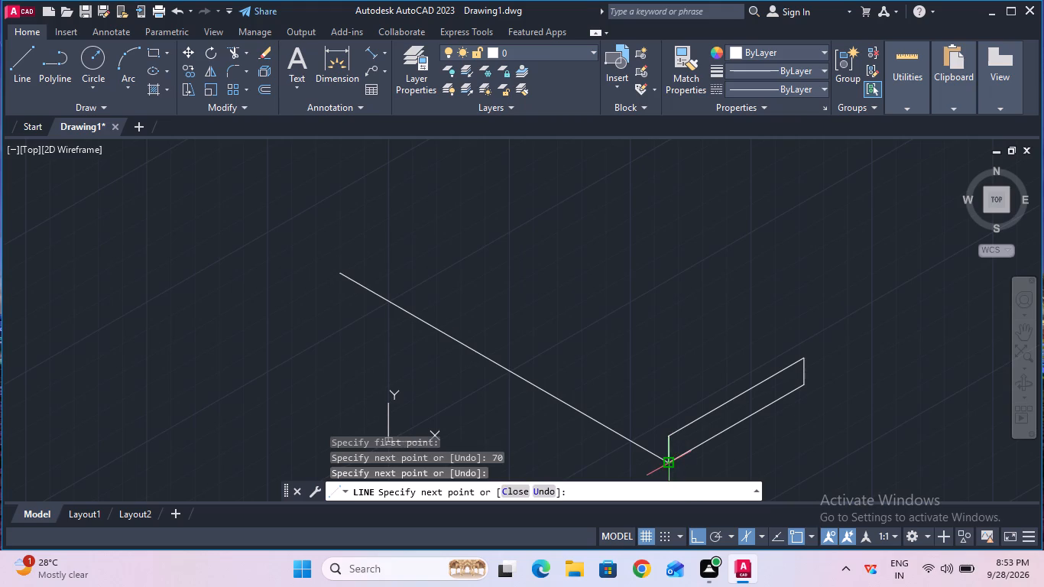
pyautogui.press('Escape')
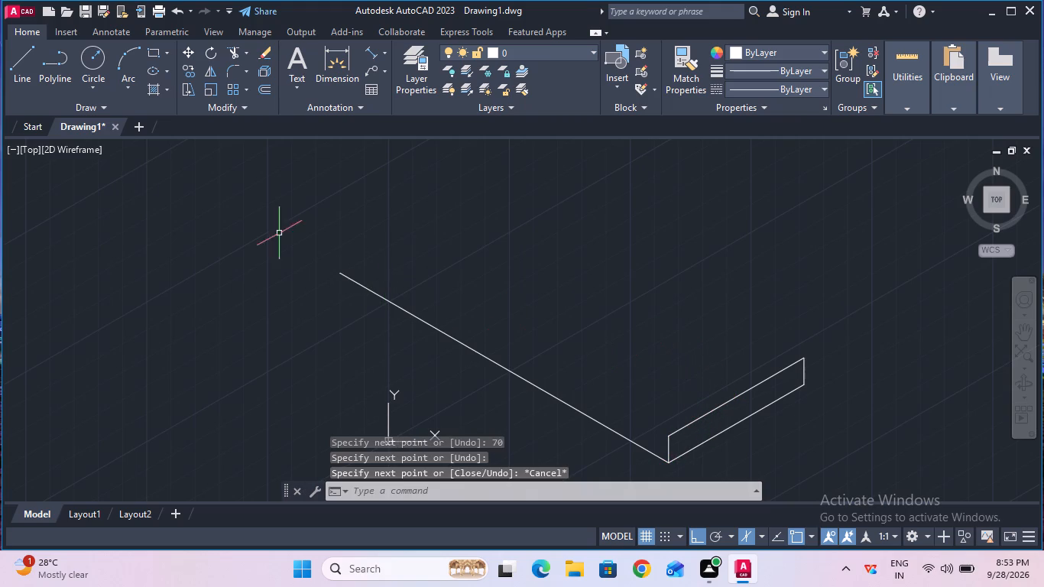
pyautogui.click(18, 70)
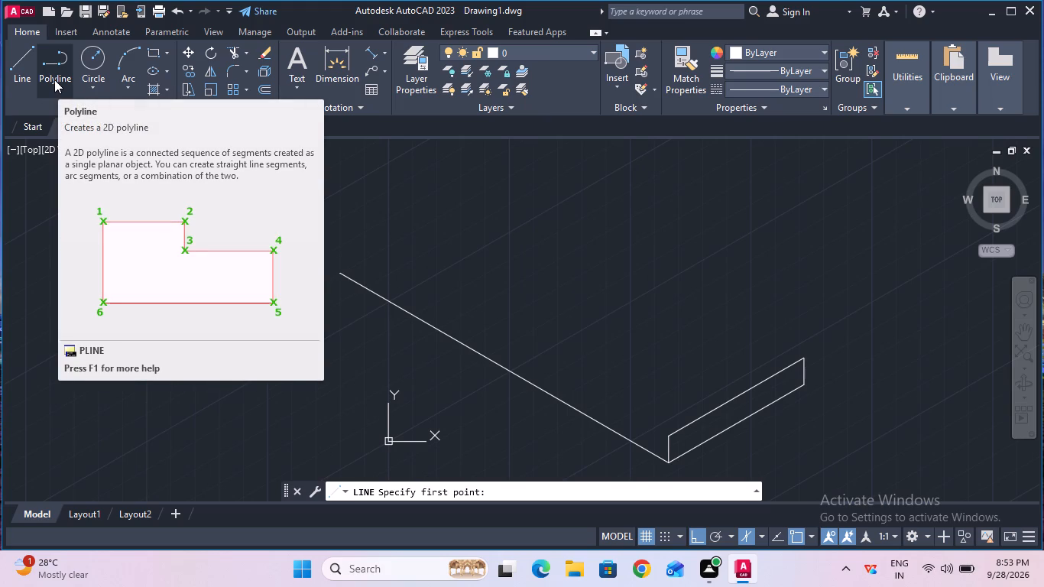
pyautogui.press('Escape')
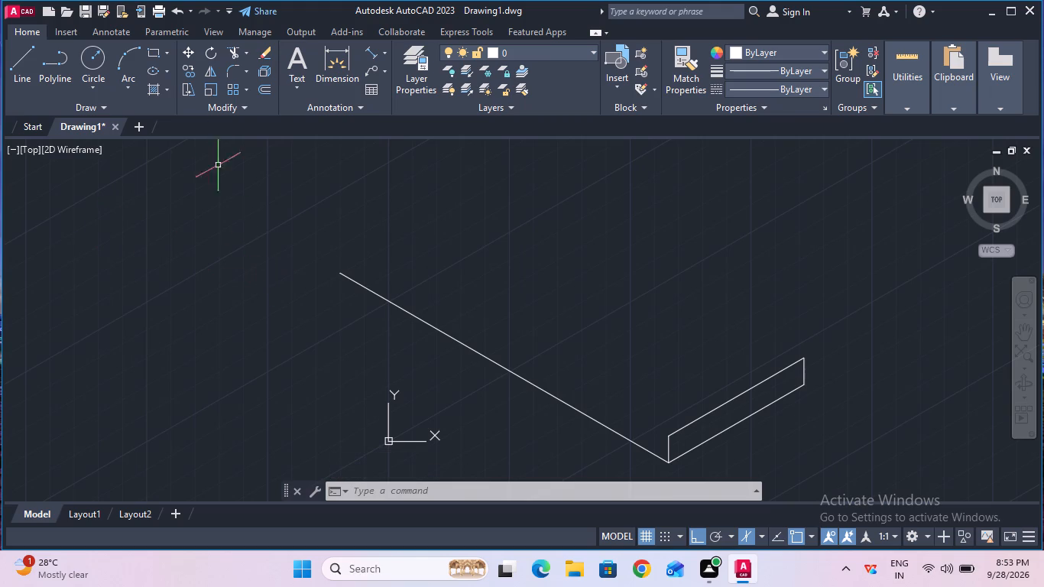
# Trim away both short vertical lines and the upper 70 mm edge, keeping only the 170 mm line and the lower 70 mm line.
pyautogui.click(234, 54)
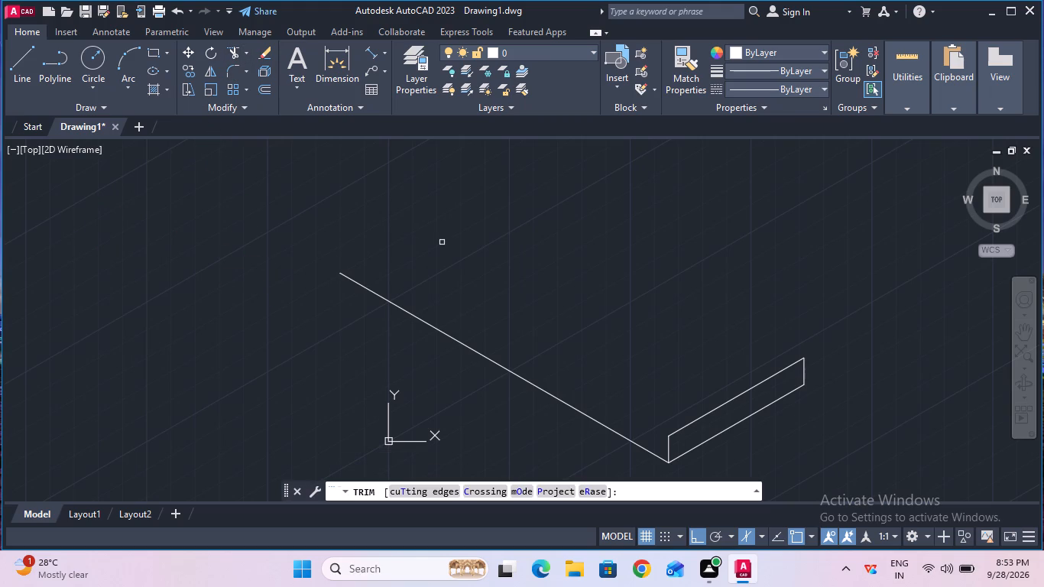
pyautogui.click(669, 444)
pyautogui.click(669, 435)
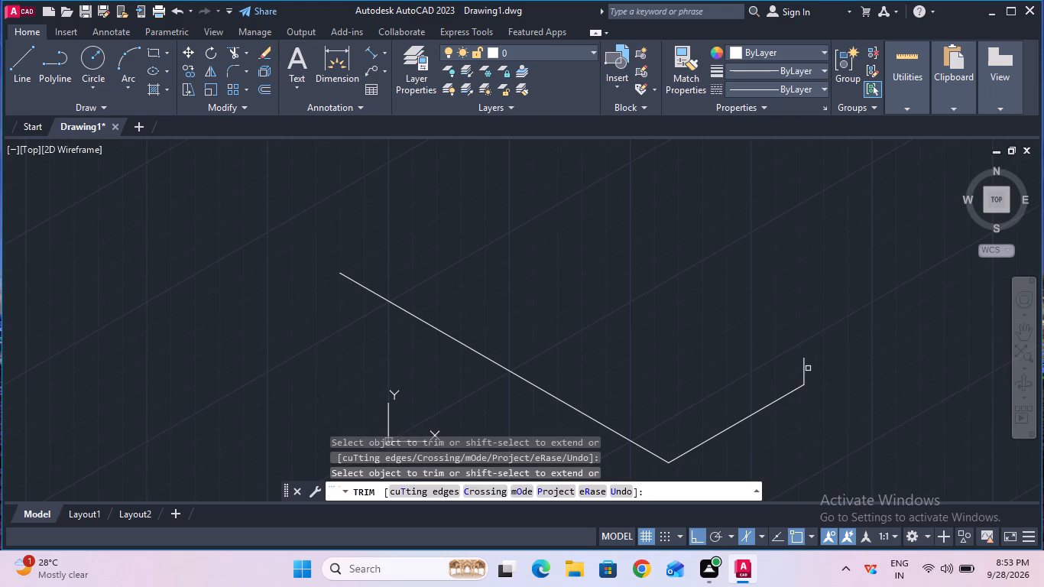
pyautogui.click(805, 368)
pyautogui.keyDown('ctrl'); pyautogui.scroll(-1, 805, 368); pyautogui.keyUp('ctrl')
pyautogui.press('Escape')
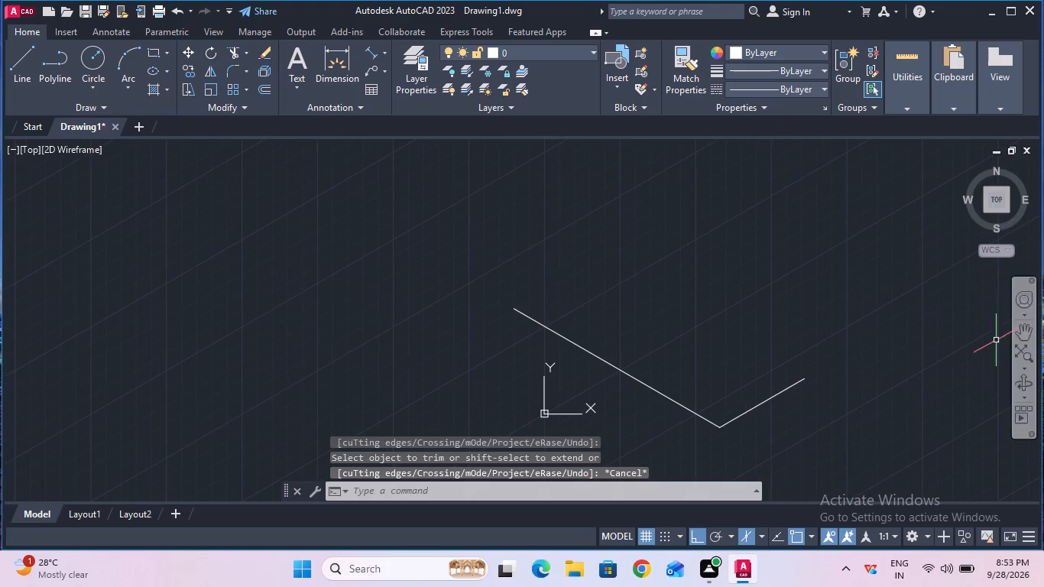
# From the corner where the 170 mm and 70 mm lines meet, draw a 12 mm line straight down and a 70 mm line at 30°.
pyautogui.click(1023, 335)
pyautogui.moveTo(735, 470); pyautogui.dragTo(738, 414)
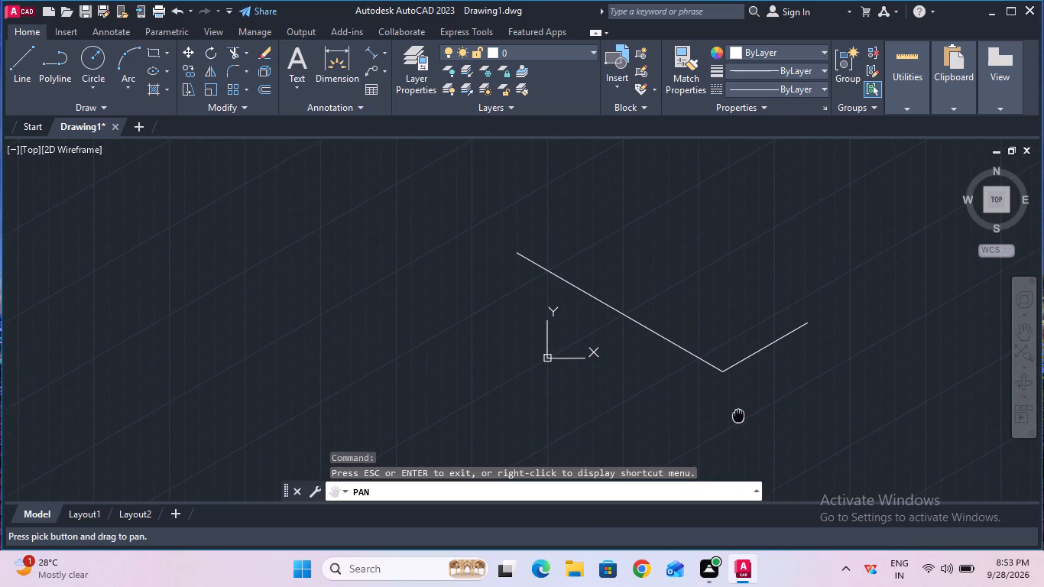
pyautogui.keyDown('ctrl'); pyautogui.scroll(1, 738, 414); pyautogui.keyUp('ctrl')
pyautogui.press('Escape')
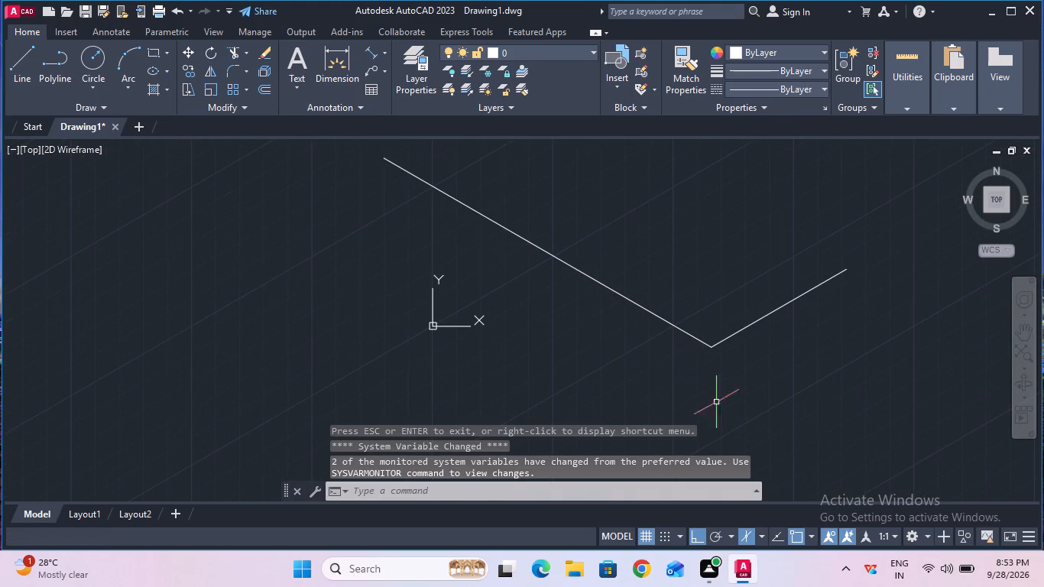
pyautogui.doubleClick(20, 63)
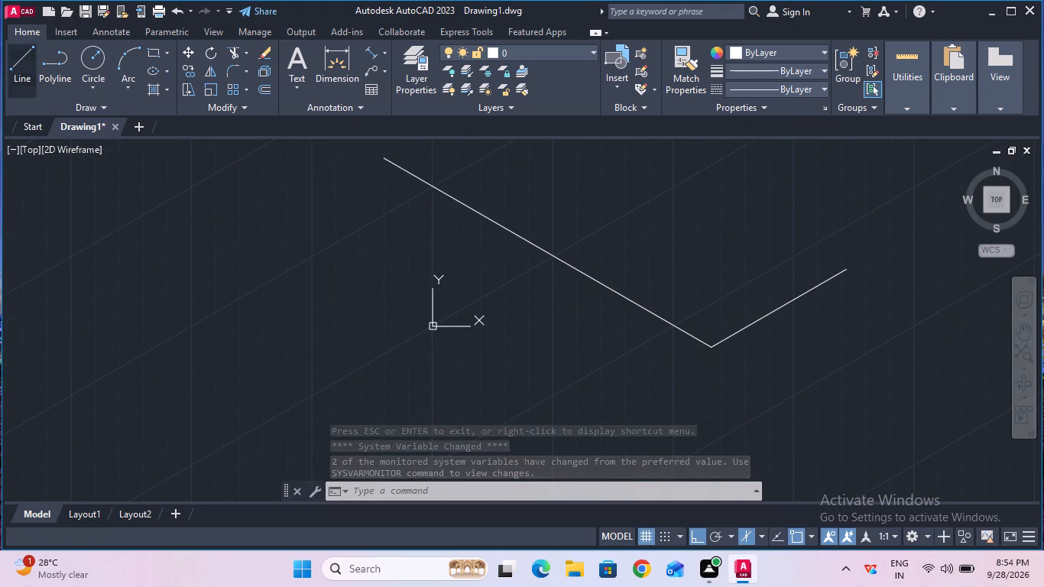
pyautogui.click(711, 350)
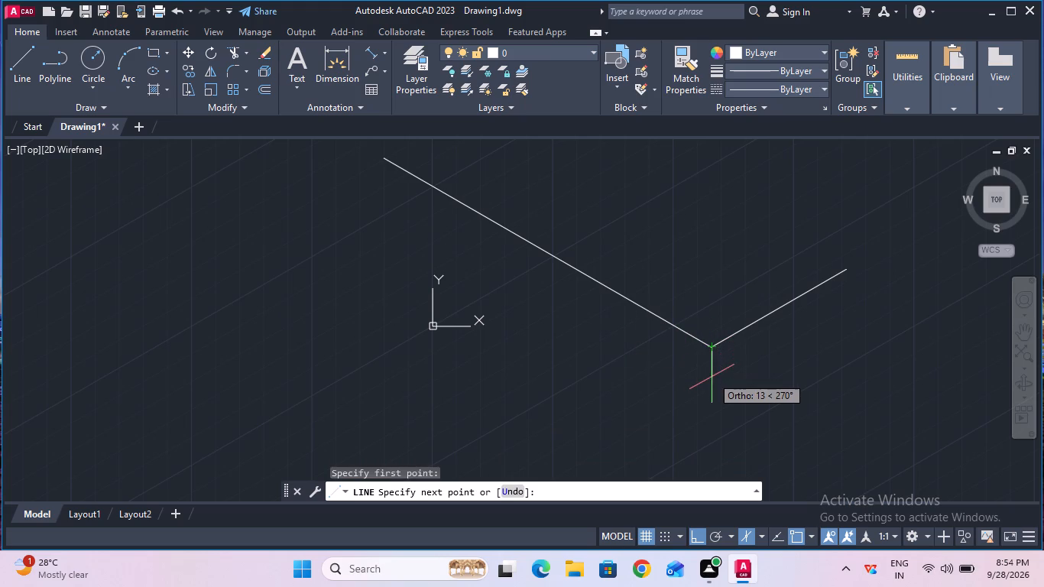
pyautogui.write('12')
pyautogui.press('Return')
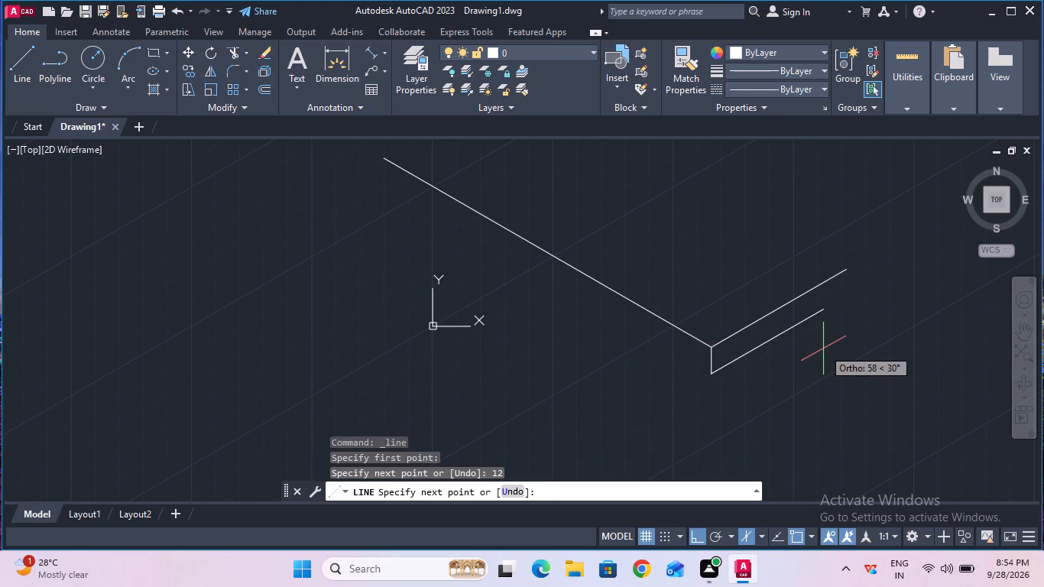
pyautogui.write('70')
pyautogui.press('Return')
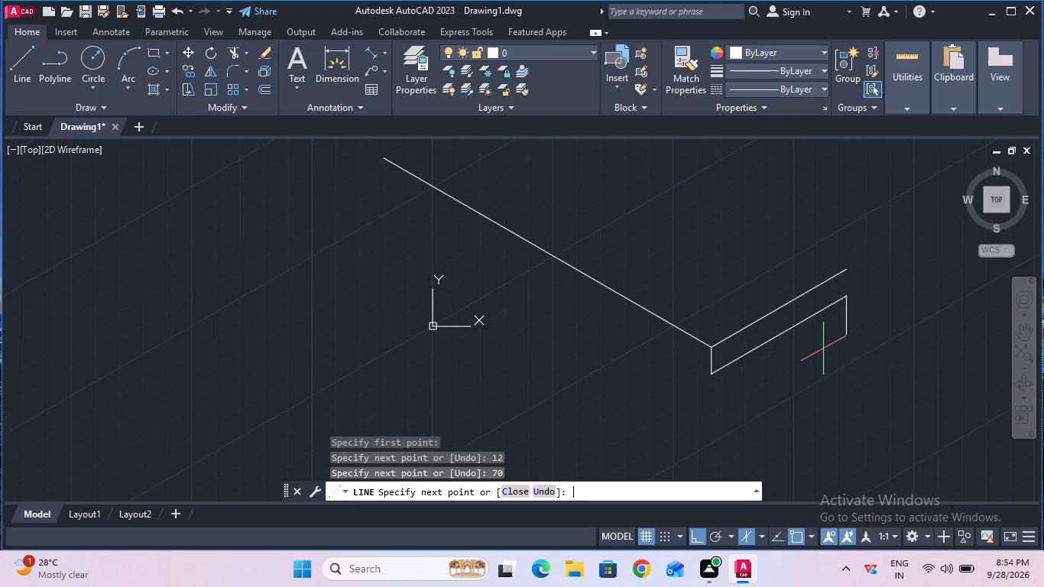
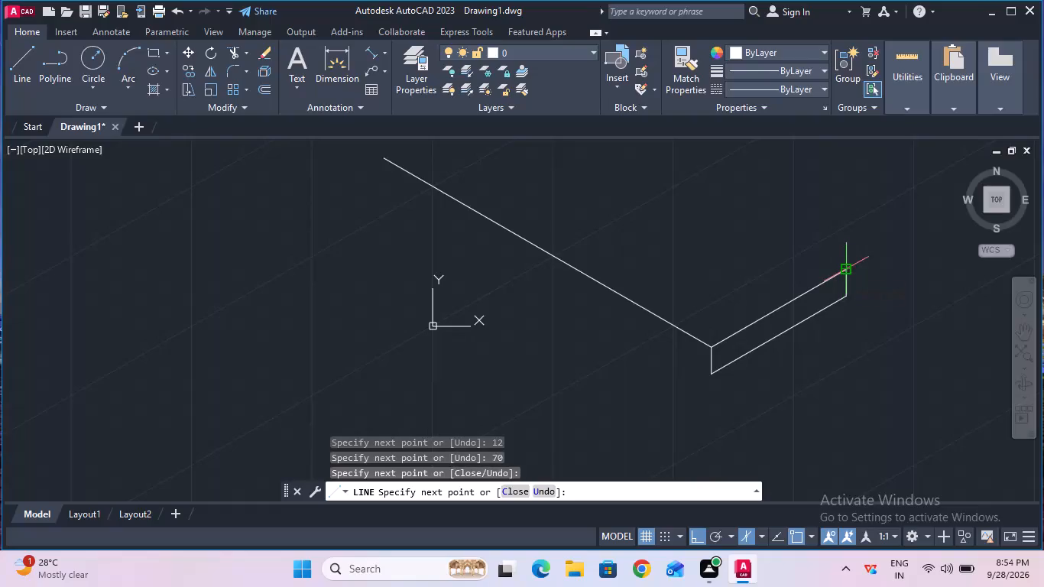
# Complete the base's top face with a 170 mm line at 150° from the upper 70 mm edge's free end and a closing edge.
pyautogui.press('Escape')
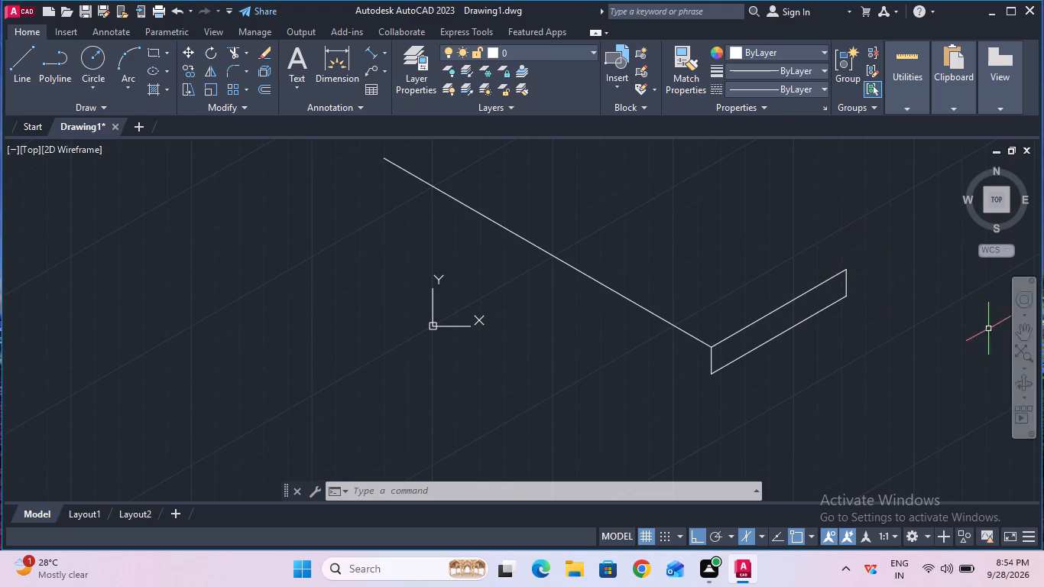
pyautogui.click(1017, 331)
pyautogui.moveTo(885, 254); pyautogui.dragTo(902, 340)
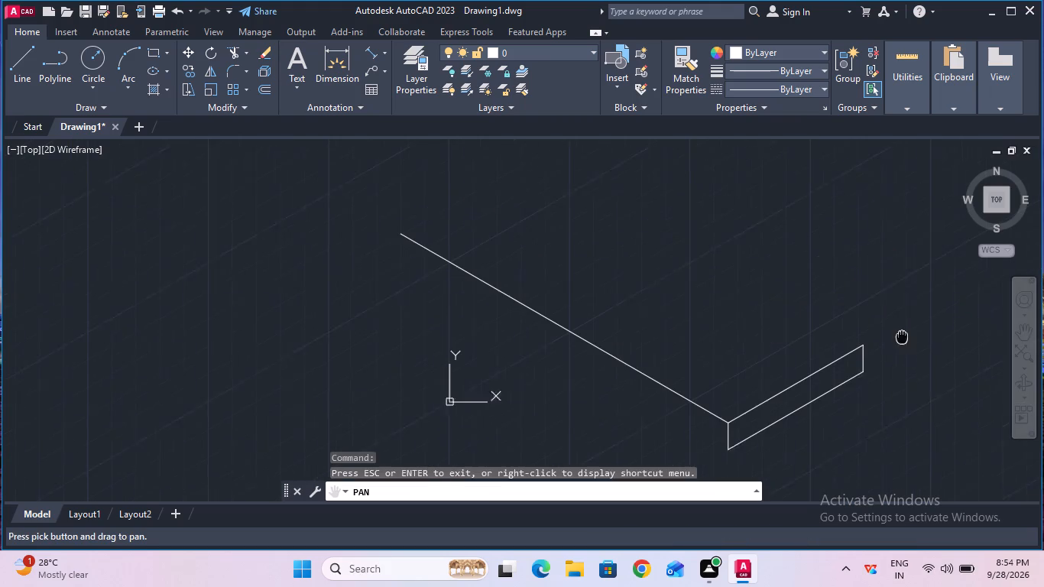
pyautogui.moveTo(902, 340); pyautogui.dragTo(903, 342)
pyautogui.press('Escape')
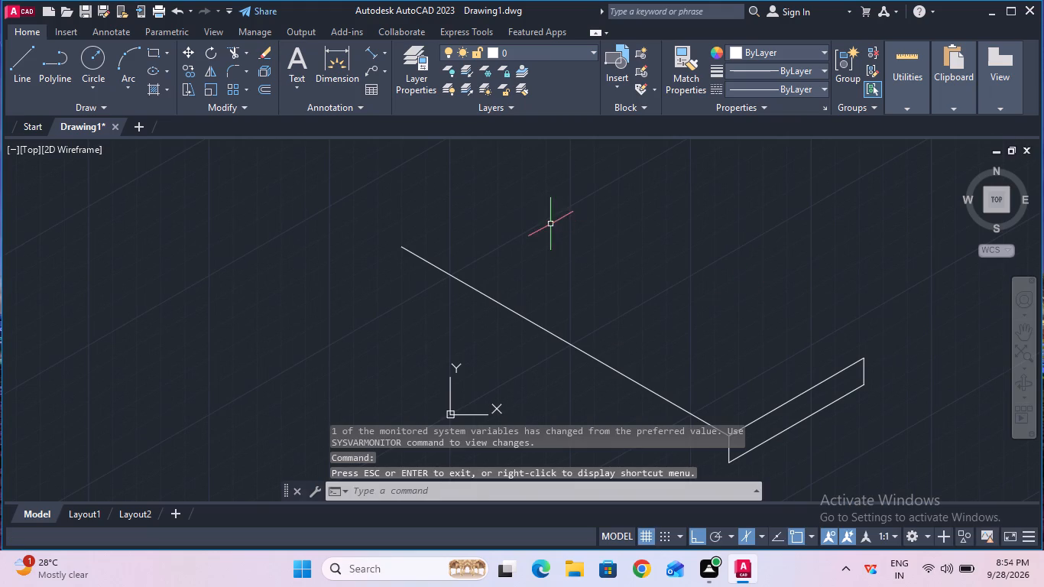
pyautogui.click(13, 50)
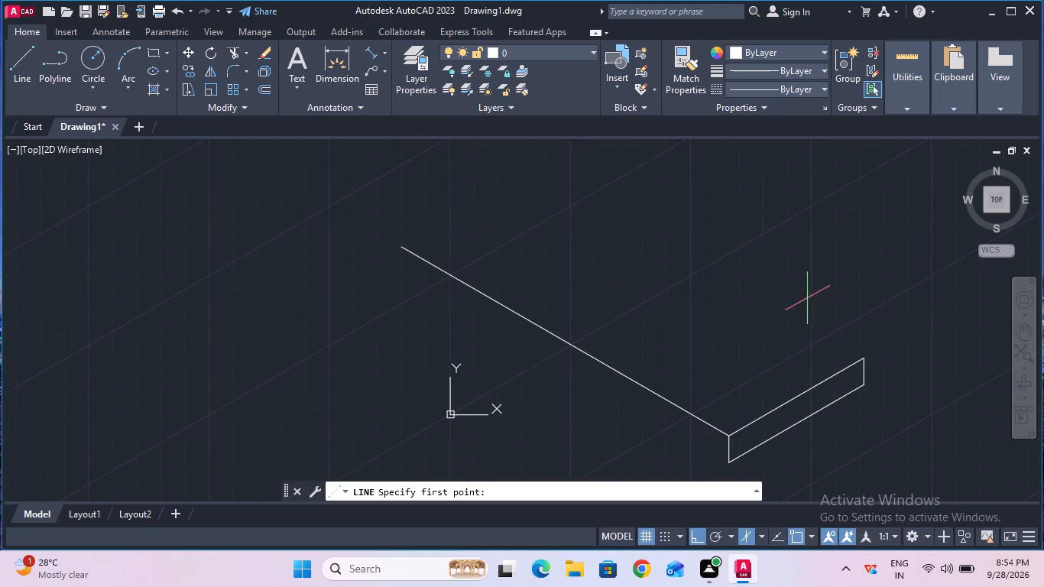
pyautogui.click(866, 357)
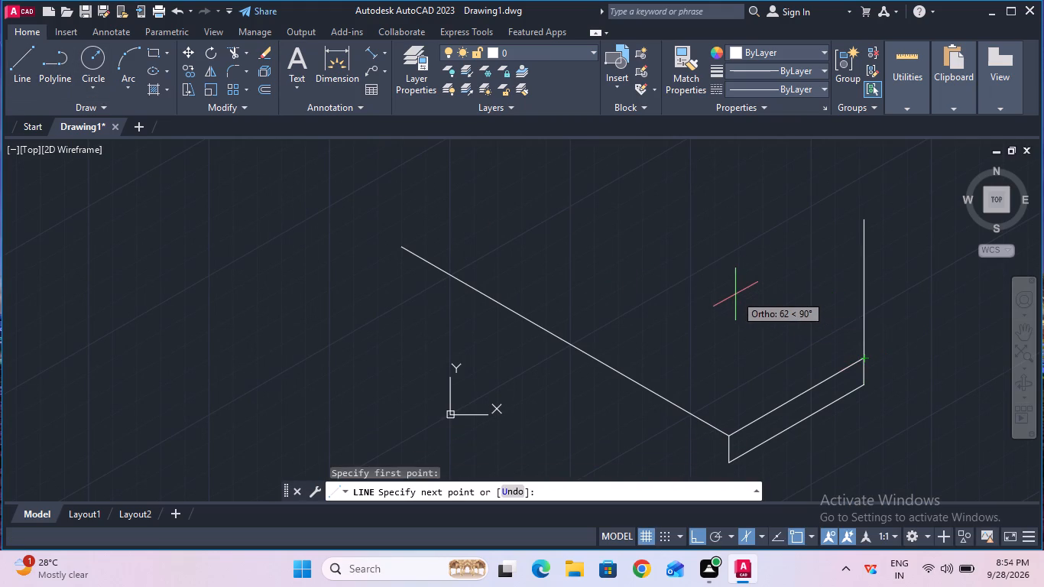
pyautogui.press('F5')
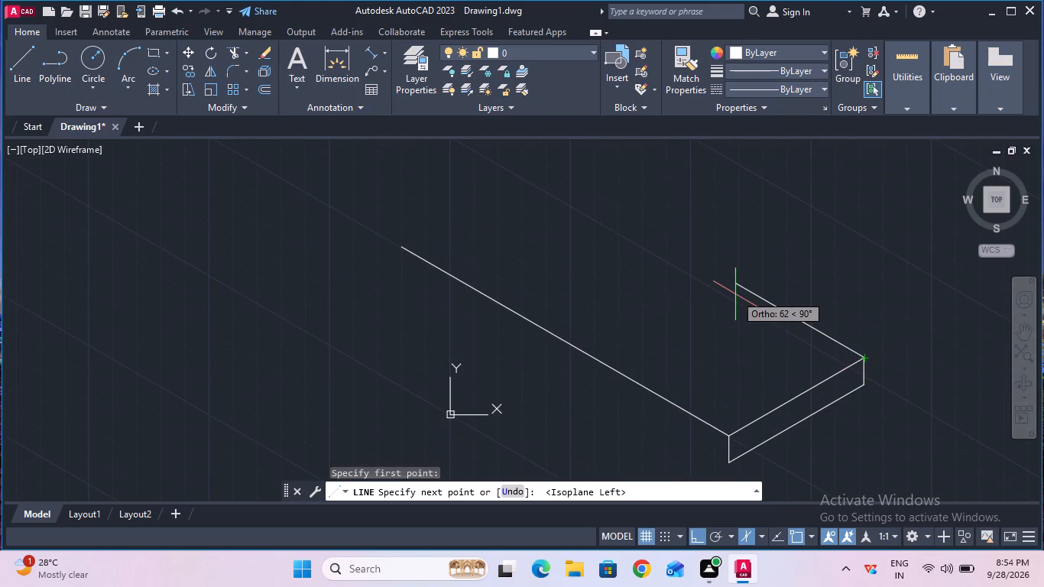
pyautogui.press('1')
pyautogui.write('70')
pyautogui.press('Return')
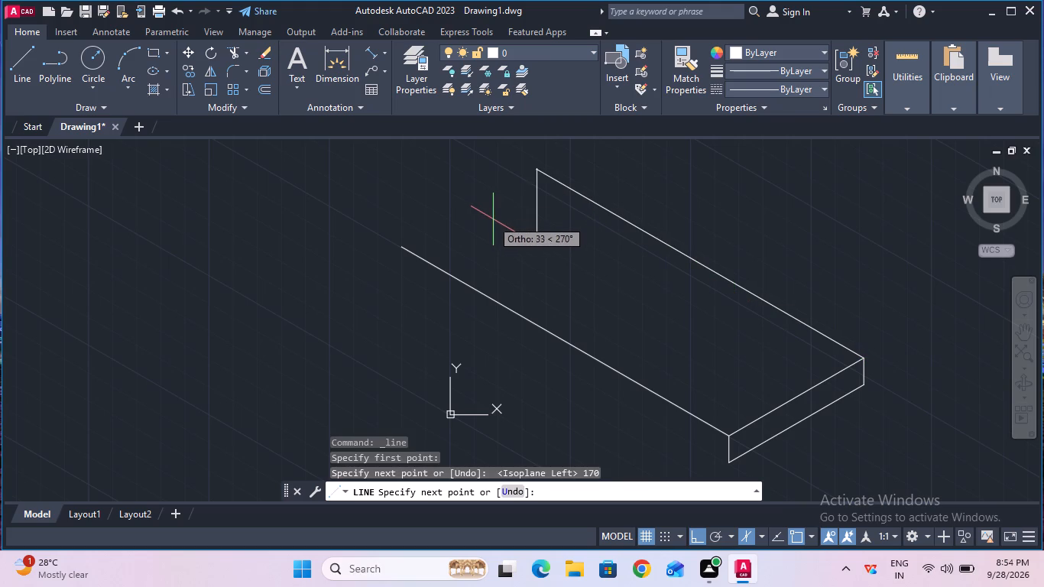
pyautogui.press('F5')
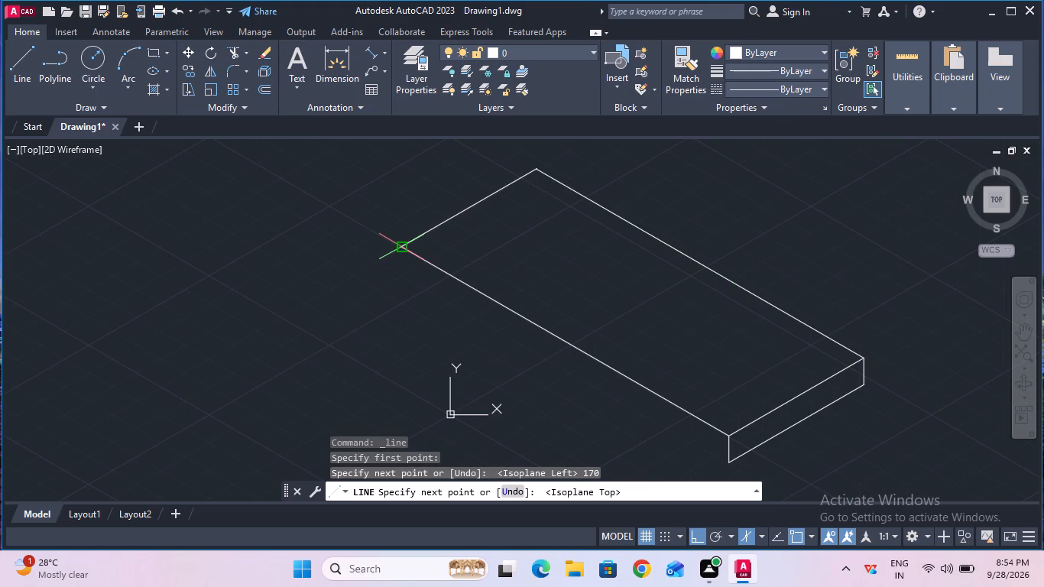
pyautogui.click(406, 244)
pyautogui.press('Escape')
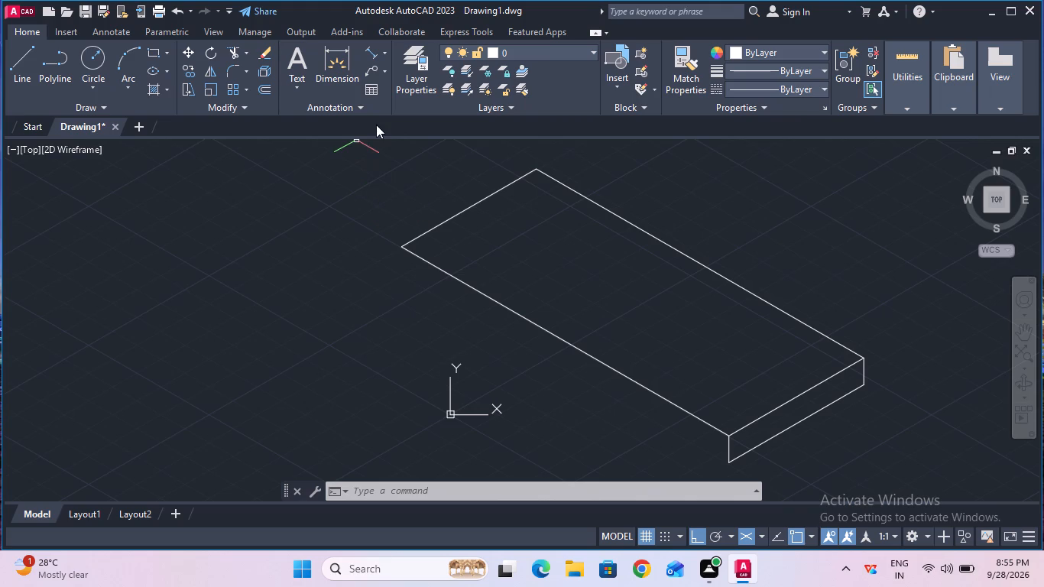
# Place a 45 mm aligned dimension at 150° from the base's lower front corner, parallel to the 170 mm edge.
pyautogui.click(374, 54)
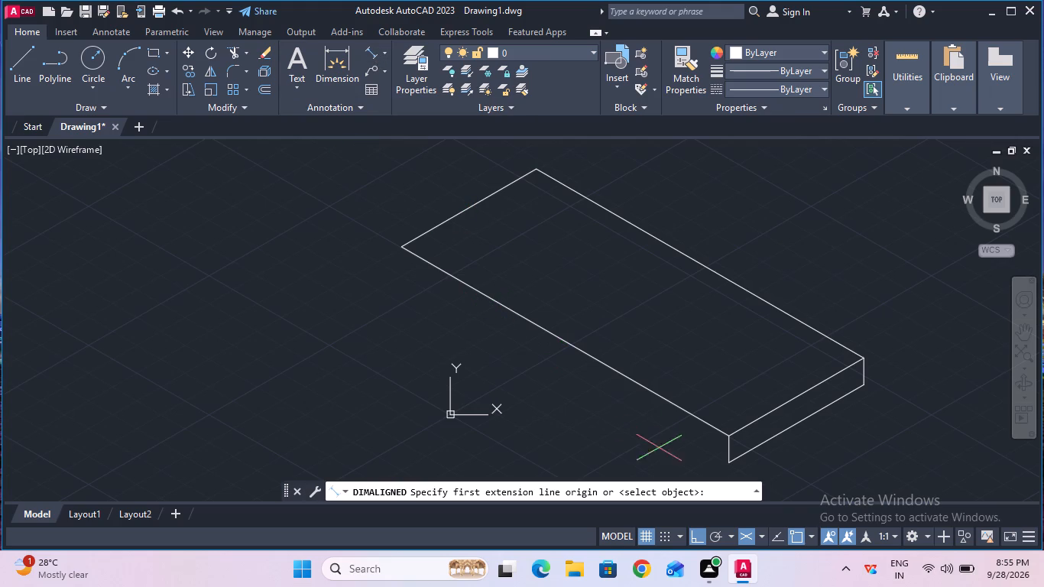
pyautogui.click(726, 464)
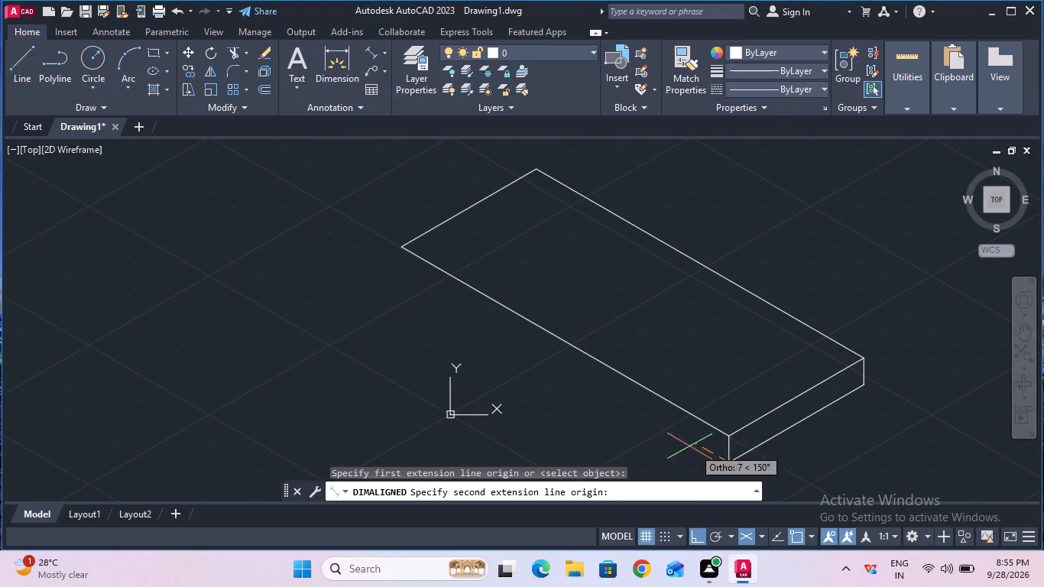
pyautogui.write('45')
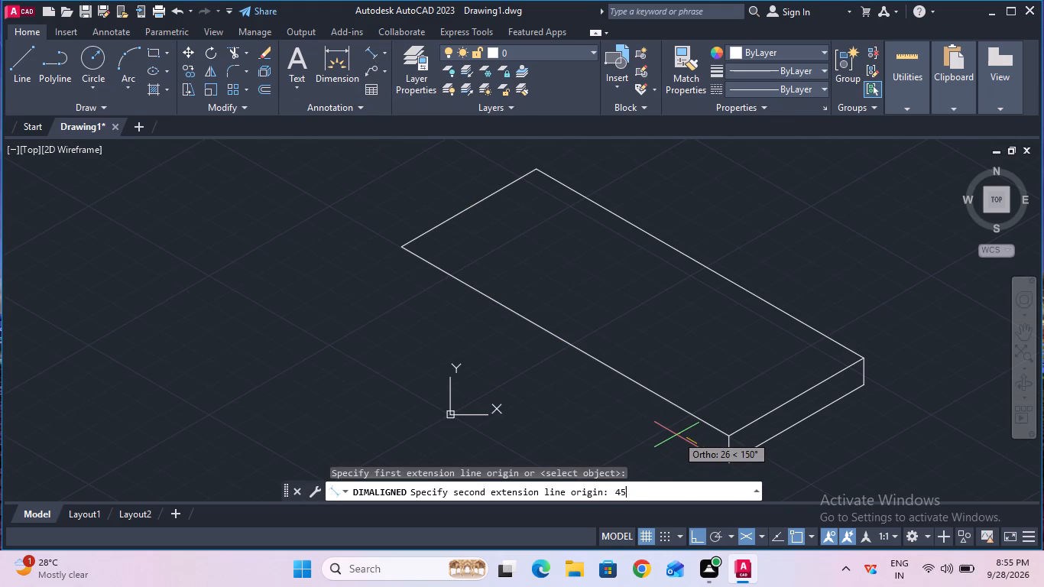
pyautogui.press('Return')
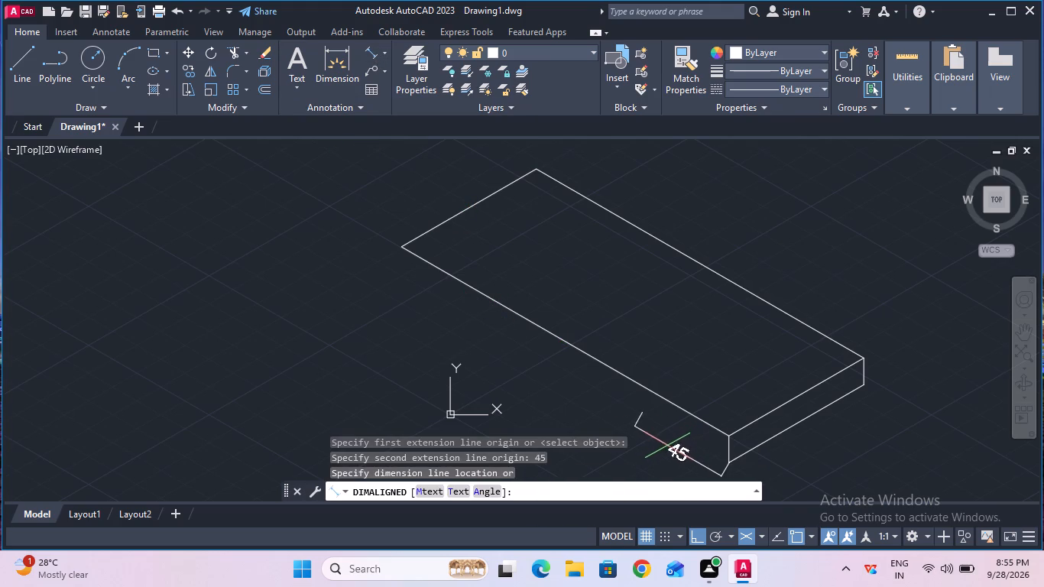
pyautogui.click(650, 465)
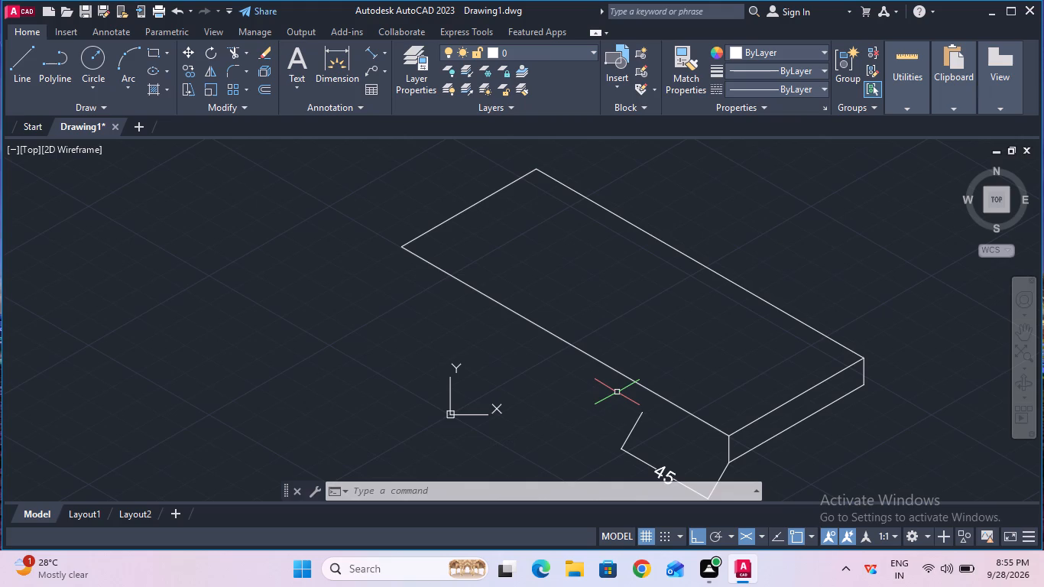
# Set the current linetype to CENTER.
pyautogui.keyDown('ctrl'); pyautogui.scroll(-1, 591, 373); pyautogui.keyUp('ctrl')
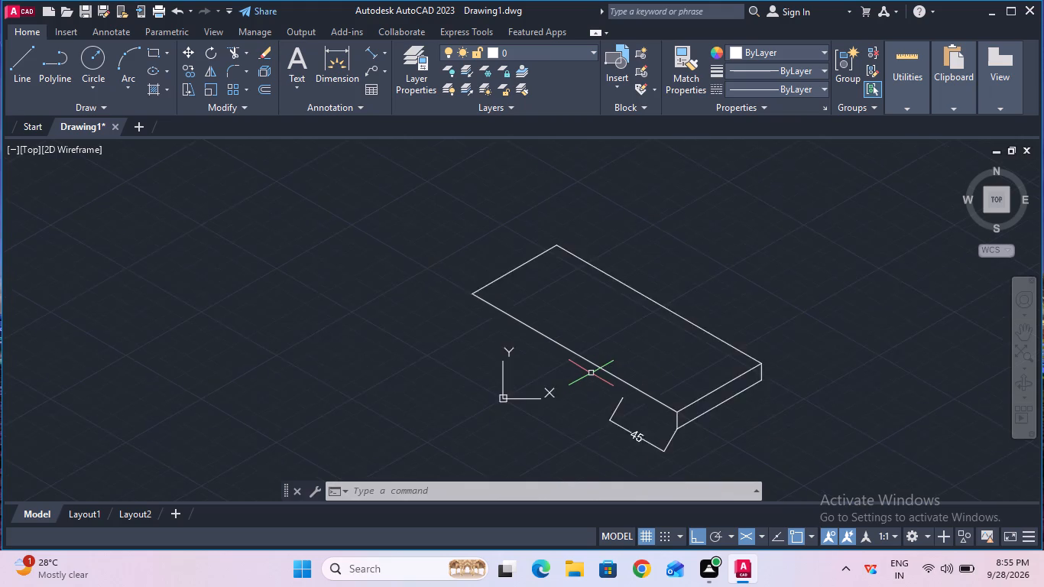
pyautogui.keyDown('ctrl'); pyautogui.scroll(-1, 591, 373); pyautogui.keyUp('ctrl')
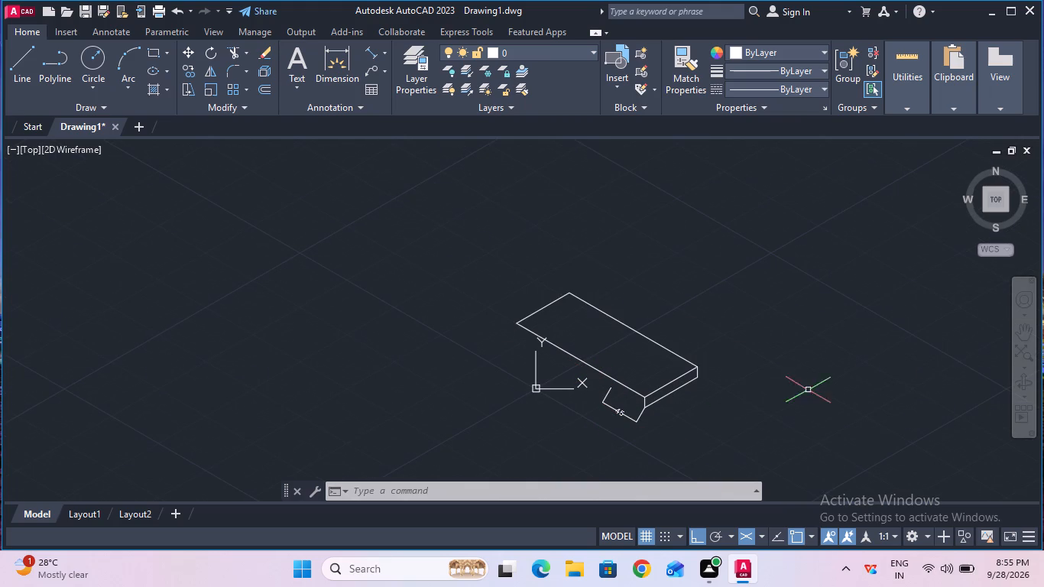
pyautogui.click(1017, 333)
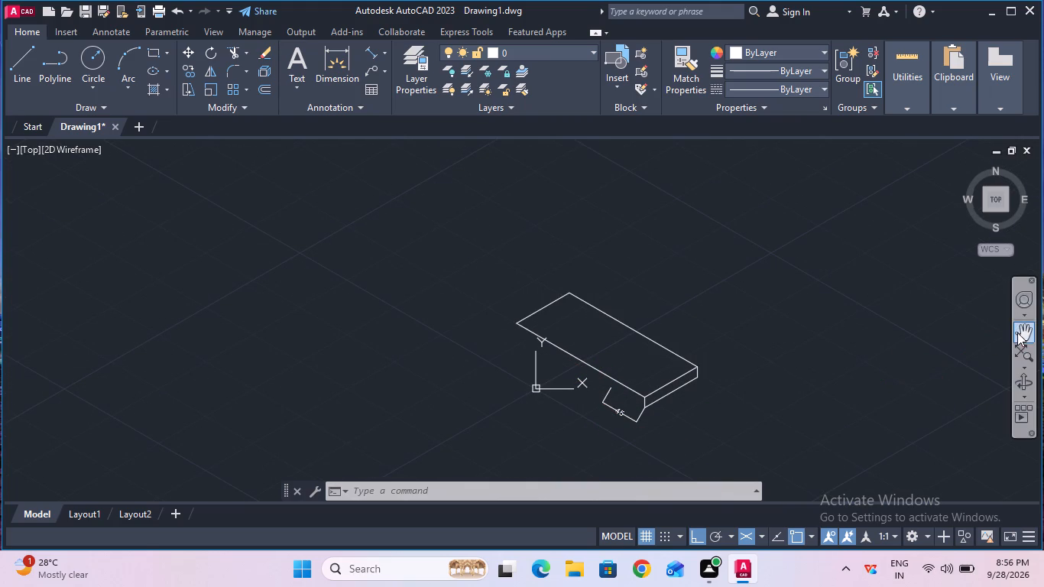
pyautogui.moveTo(663, 379); pyautogui.dragTo(662, 344)
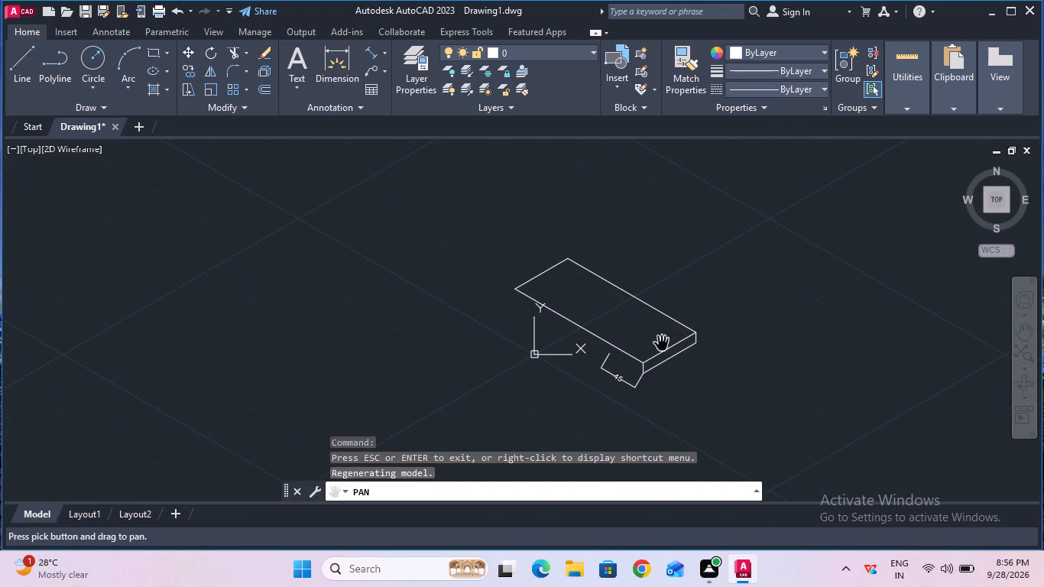
pyautogui.keyDown('ctrl'); pyautogui.scroll(2, 662, 344); pyautogui.keyUp('ctrl')
pyautogui.click(662, 344)
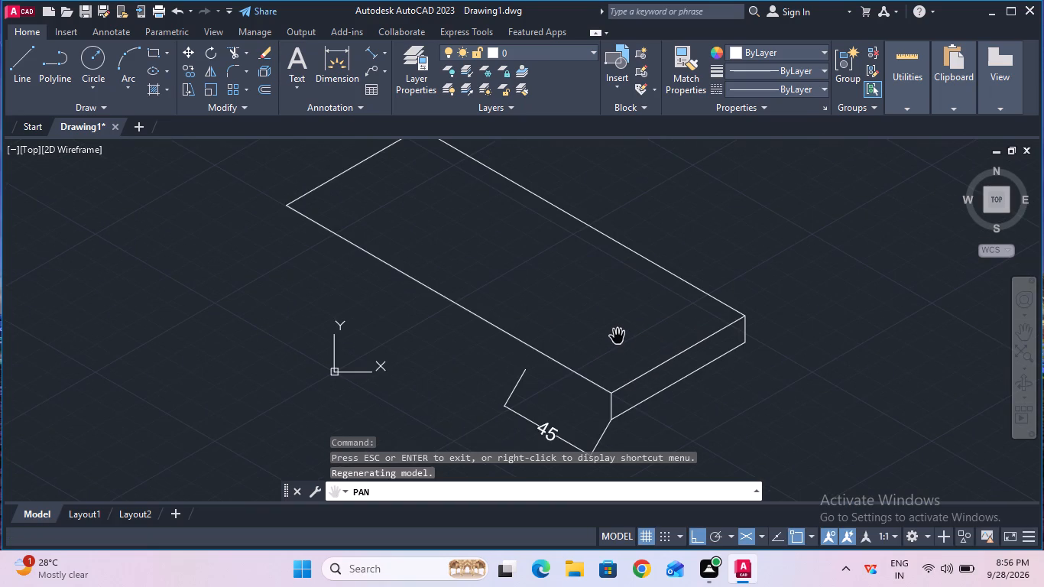
pyautogui.press('Escape')
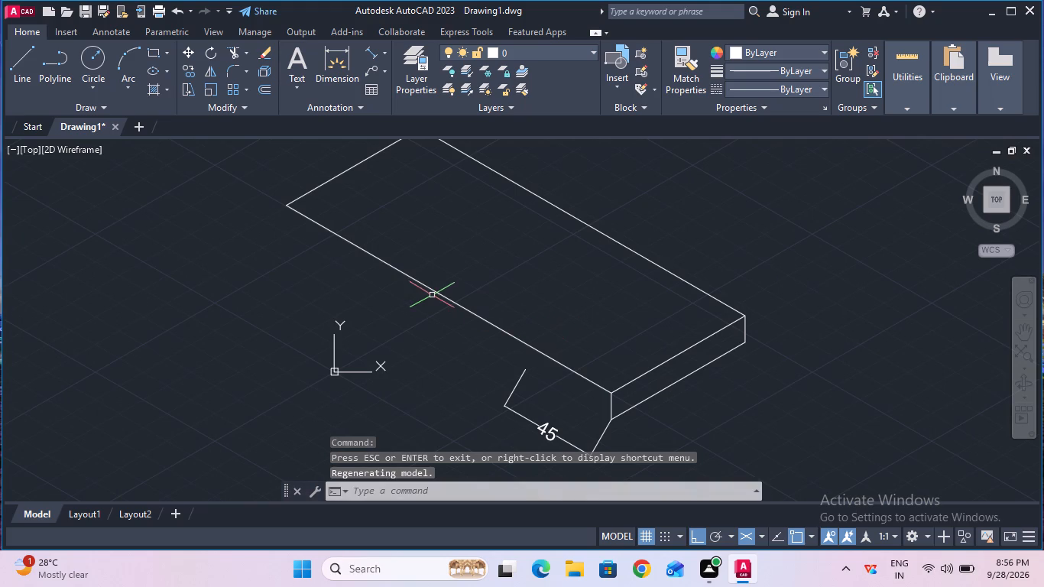
pyautogui.click(769, 91)
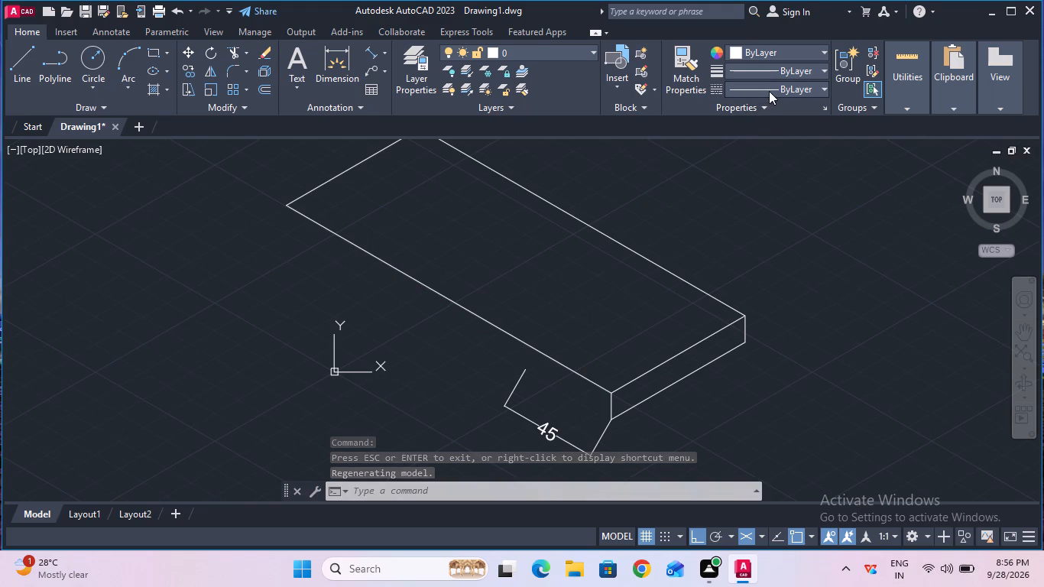
pyautogui.click(770, 136)
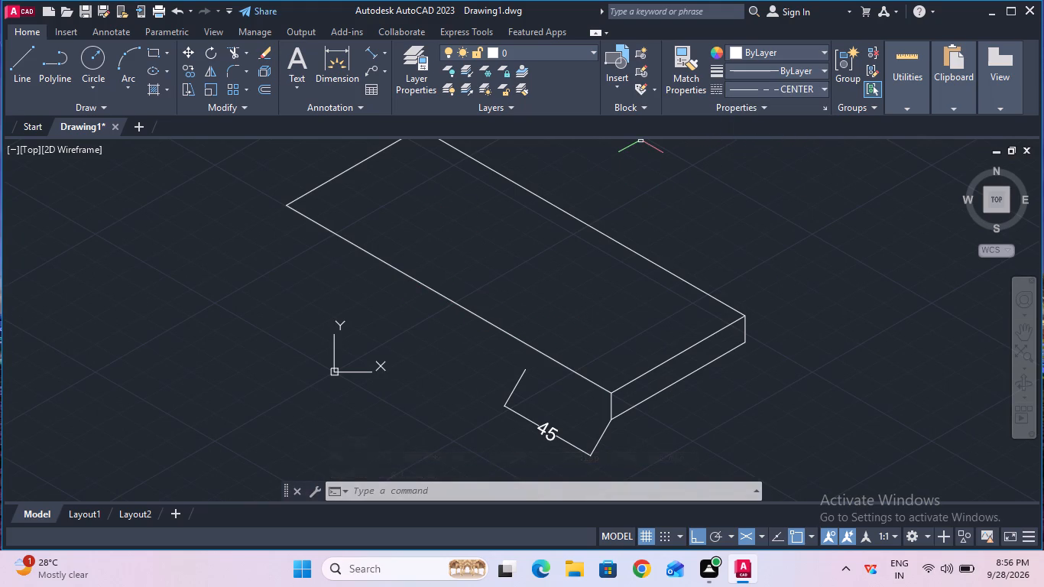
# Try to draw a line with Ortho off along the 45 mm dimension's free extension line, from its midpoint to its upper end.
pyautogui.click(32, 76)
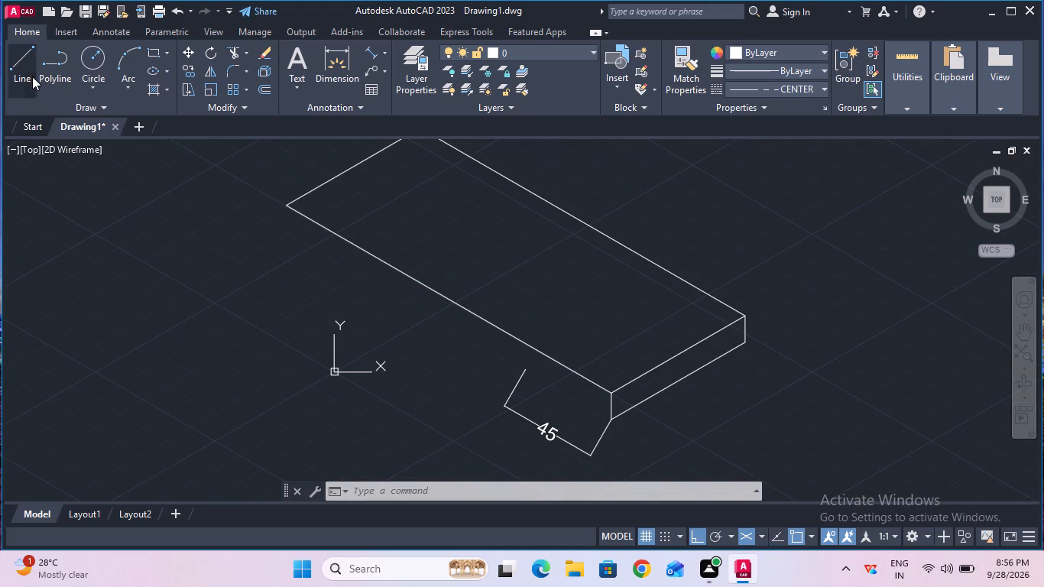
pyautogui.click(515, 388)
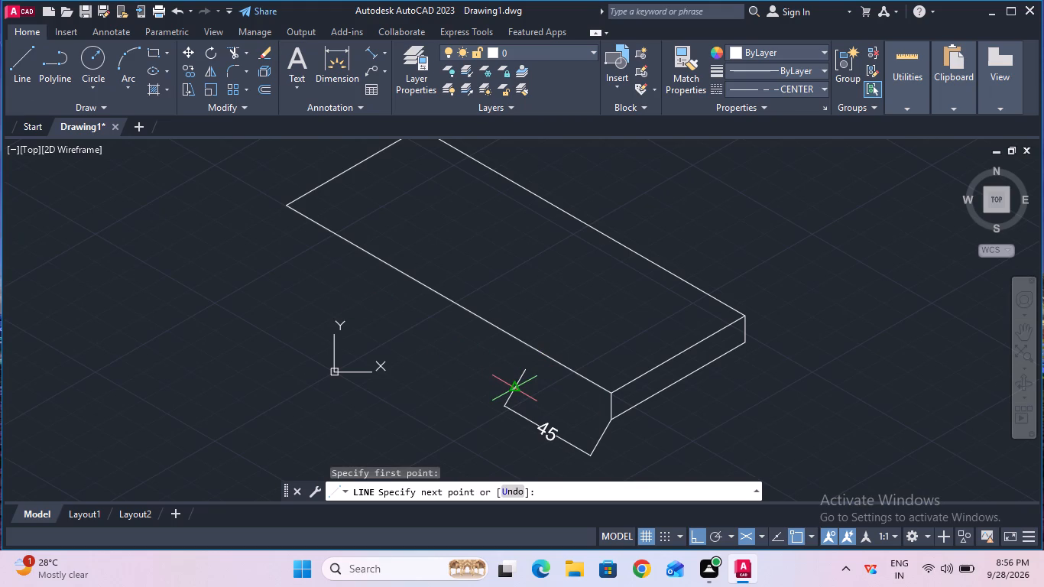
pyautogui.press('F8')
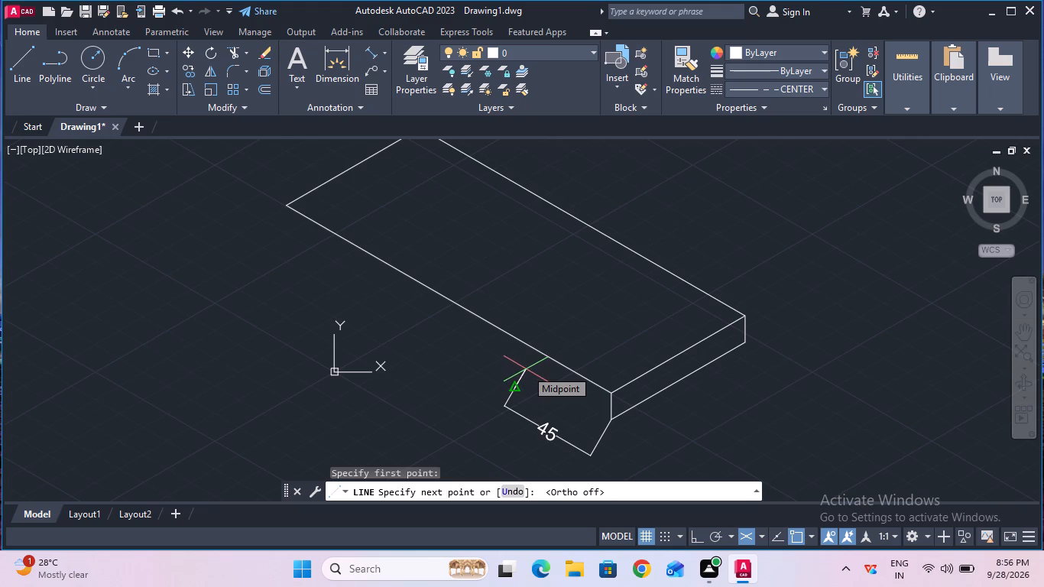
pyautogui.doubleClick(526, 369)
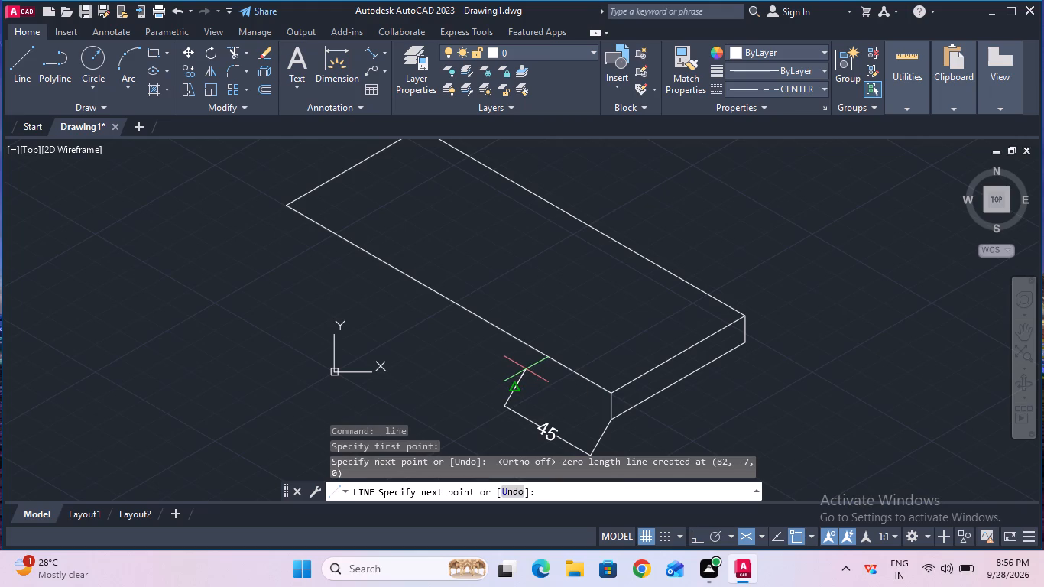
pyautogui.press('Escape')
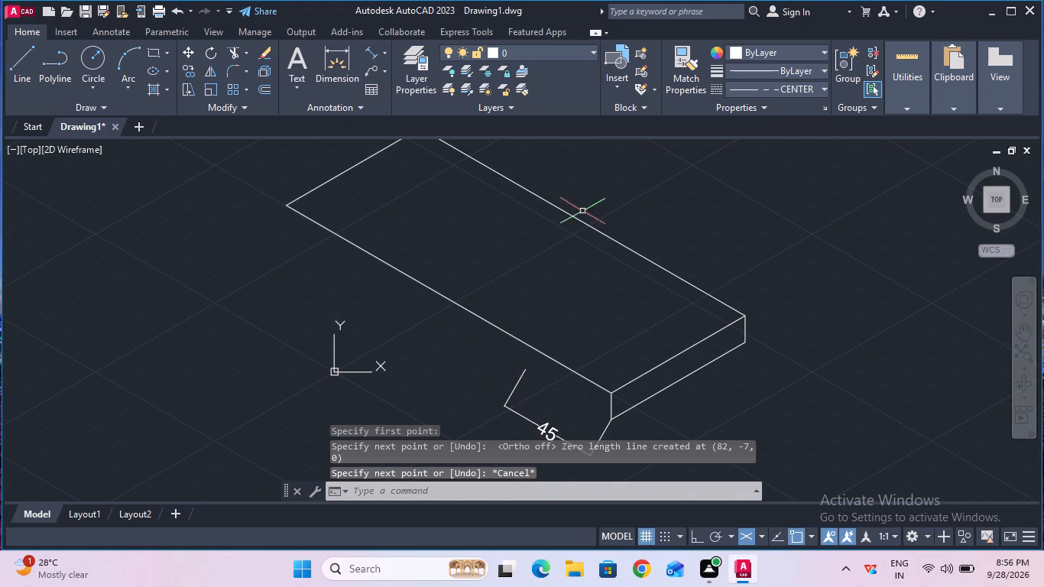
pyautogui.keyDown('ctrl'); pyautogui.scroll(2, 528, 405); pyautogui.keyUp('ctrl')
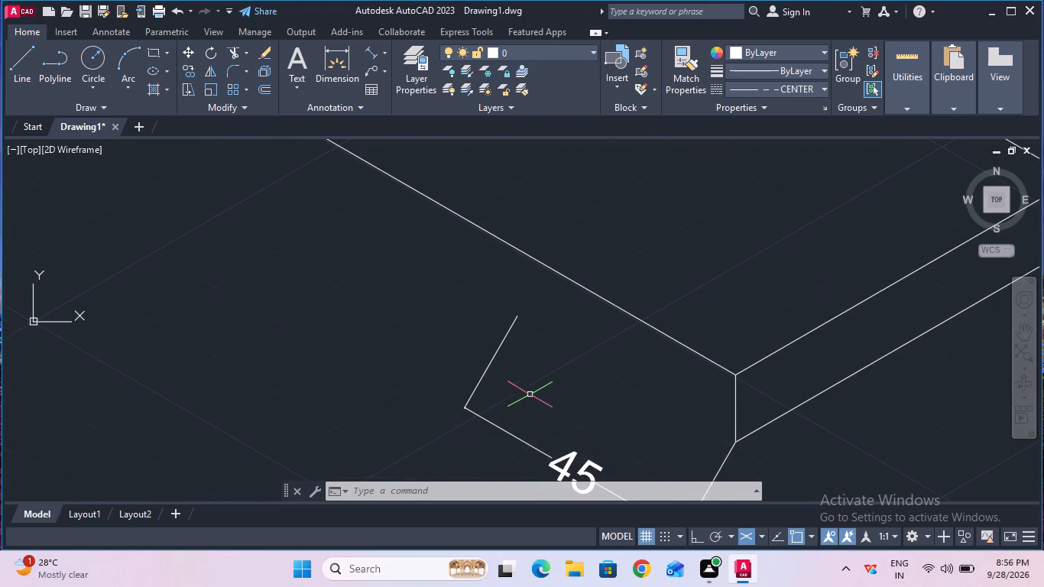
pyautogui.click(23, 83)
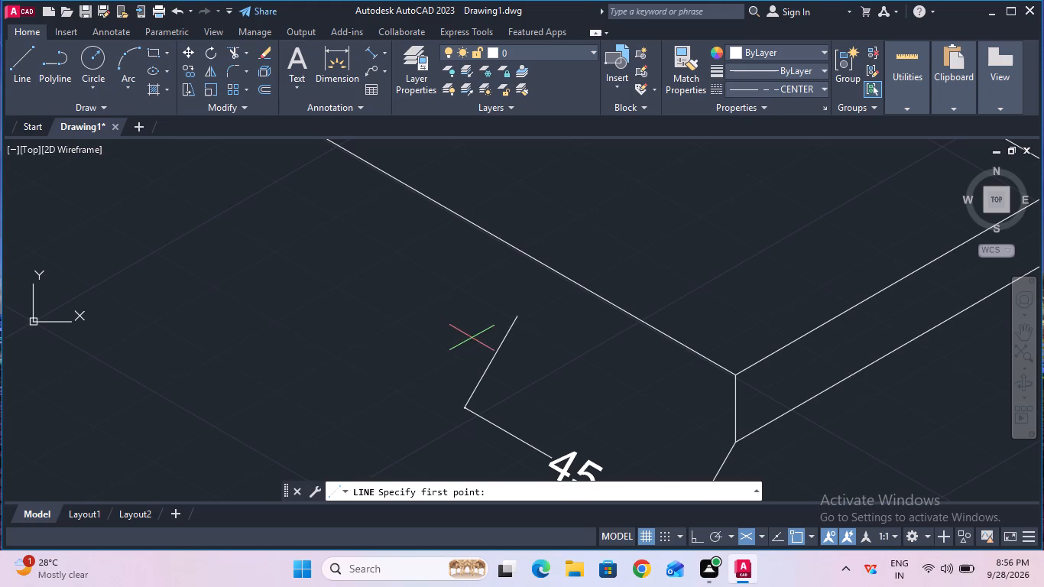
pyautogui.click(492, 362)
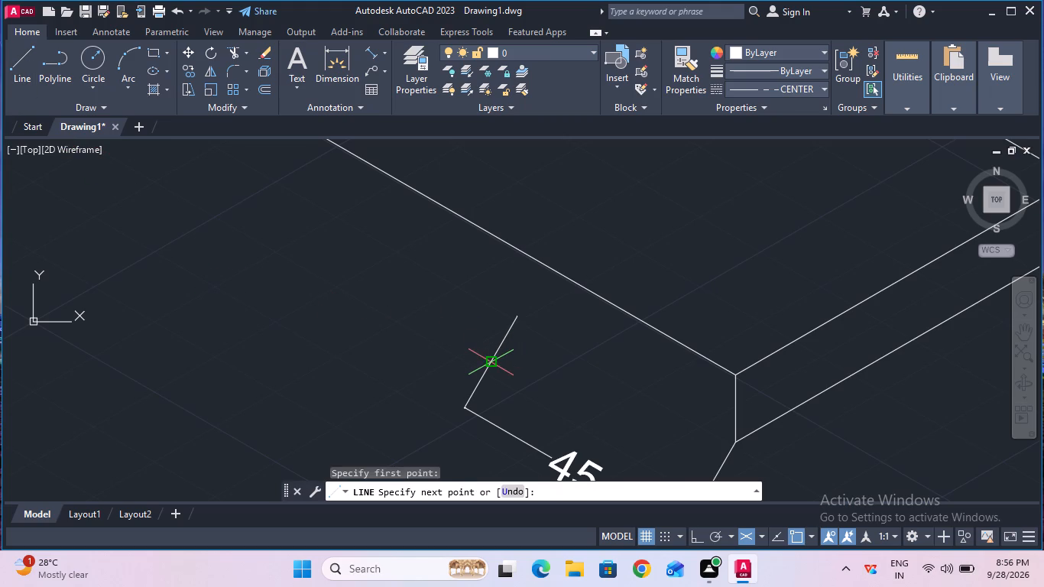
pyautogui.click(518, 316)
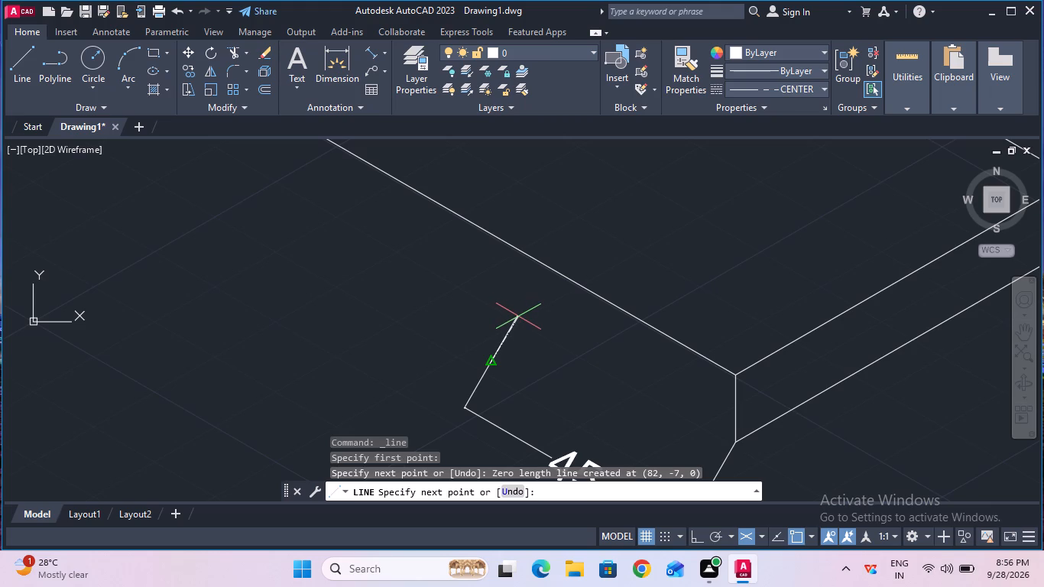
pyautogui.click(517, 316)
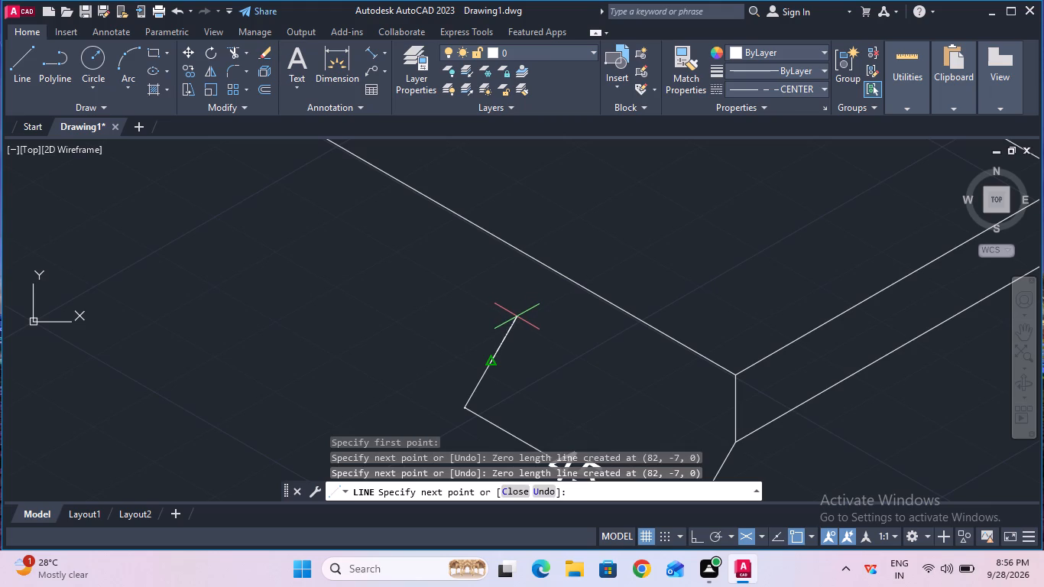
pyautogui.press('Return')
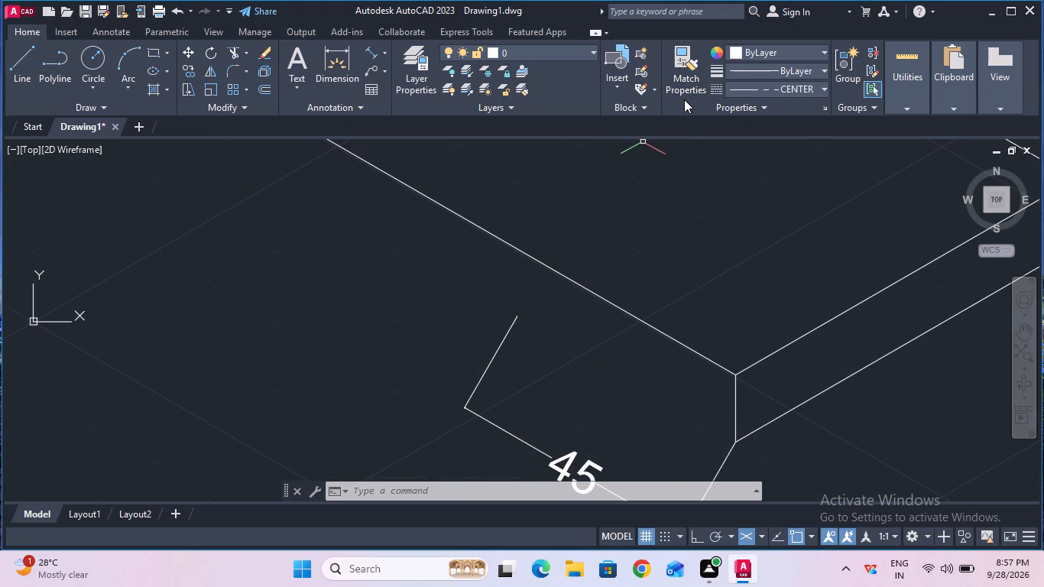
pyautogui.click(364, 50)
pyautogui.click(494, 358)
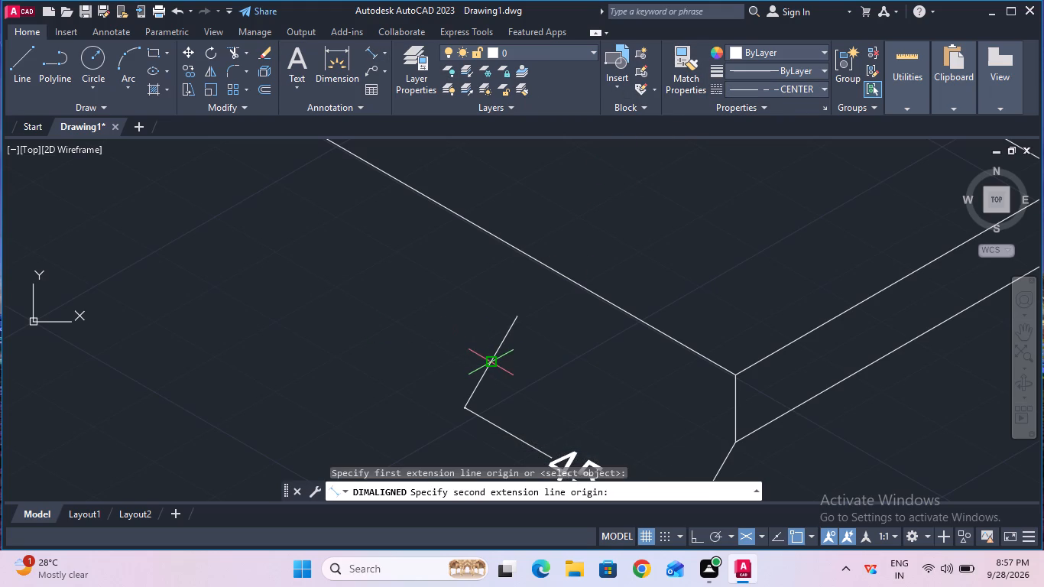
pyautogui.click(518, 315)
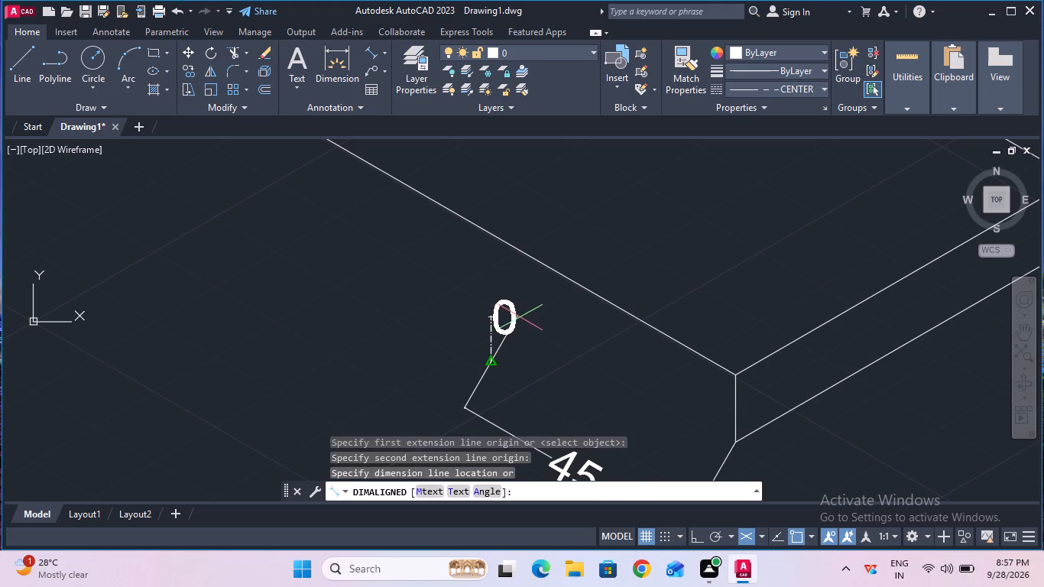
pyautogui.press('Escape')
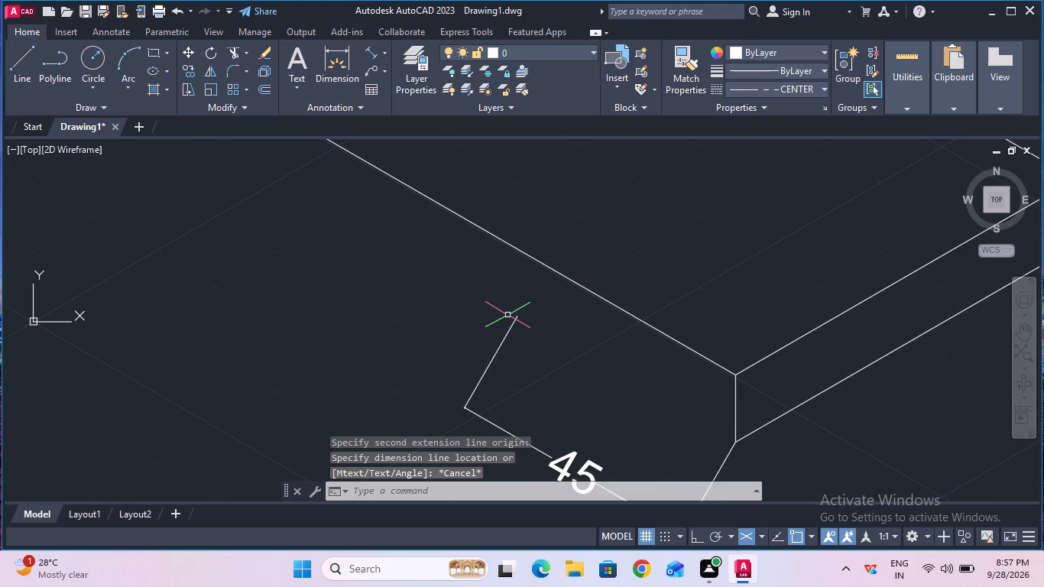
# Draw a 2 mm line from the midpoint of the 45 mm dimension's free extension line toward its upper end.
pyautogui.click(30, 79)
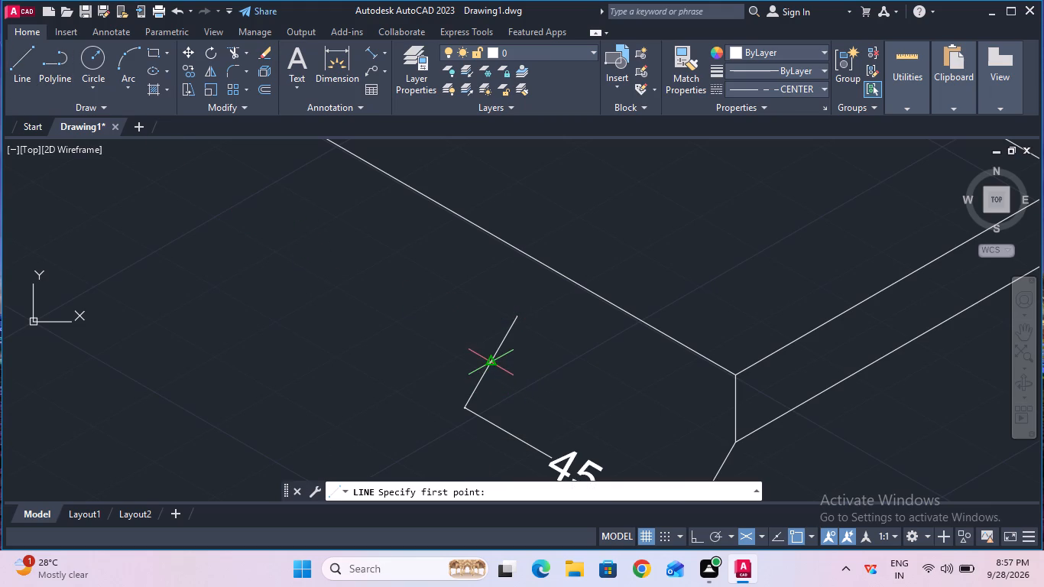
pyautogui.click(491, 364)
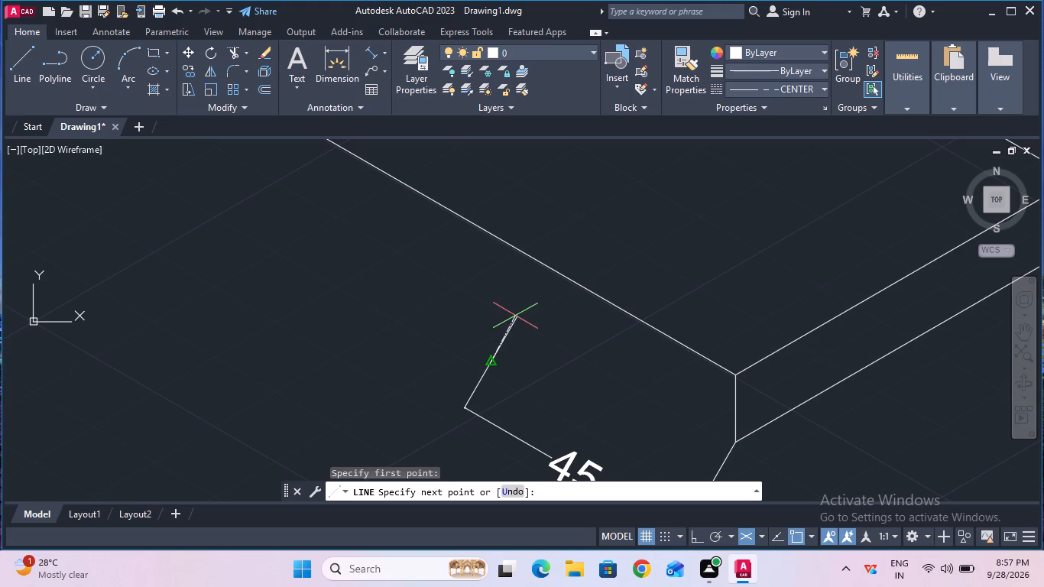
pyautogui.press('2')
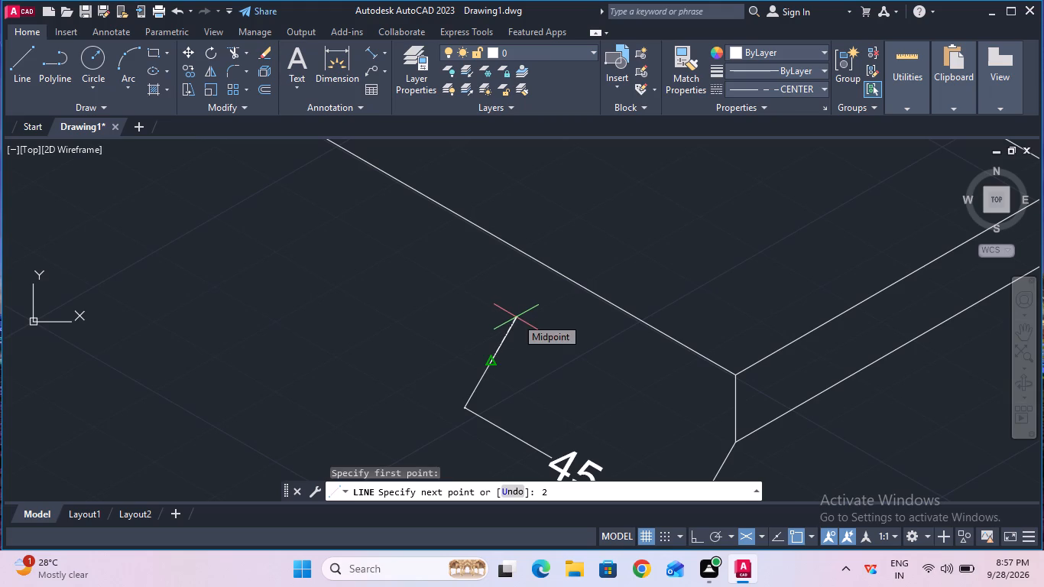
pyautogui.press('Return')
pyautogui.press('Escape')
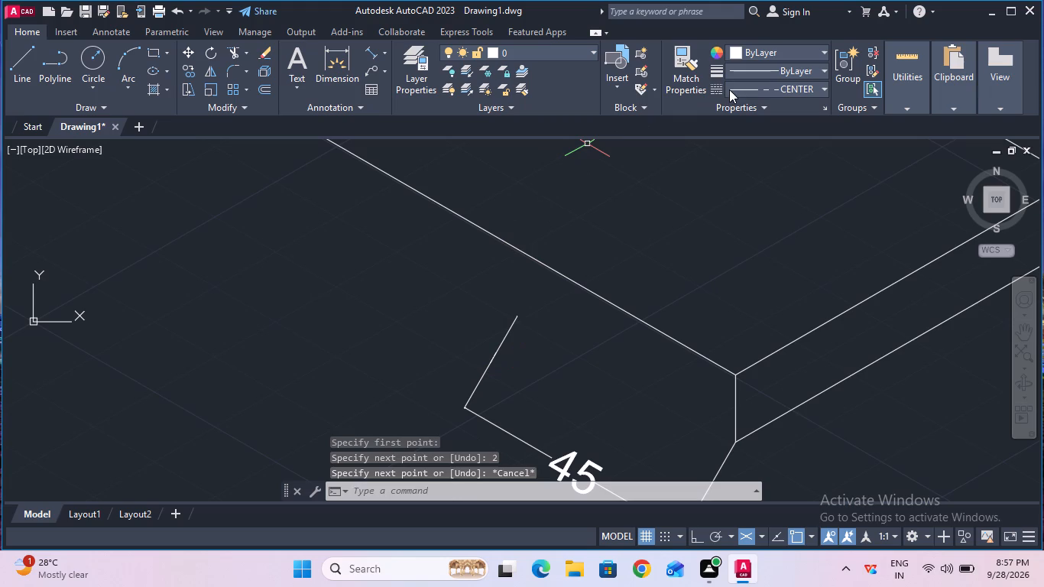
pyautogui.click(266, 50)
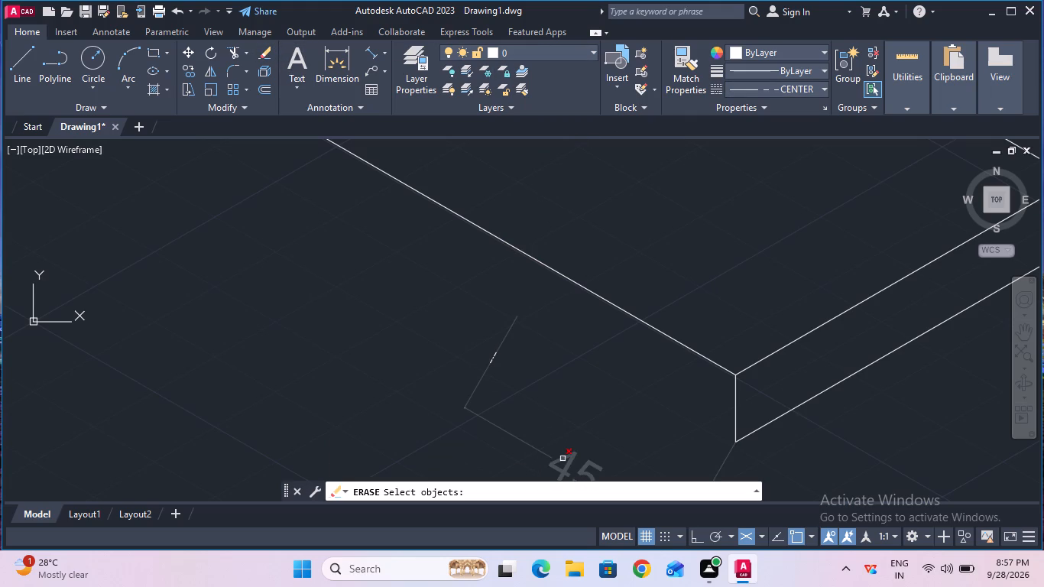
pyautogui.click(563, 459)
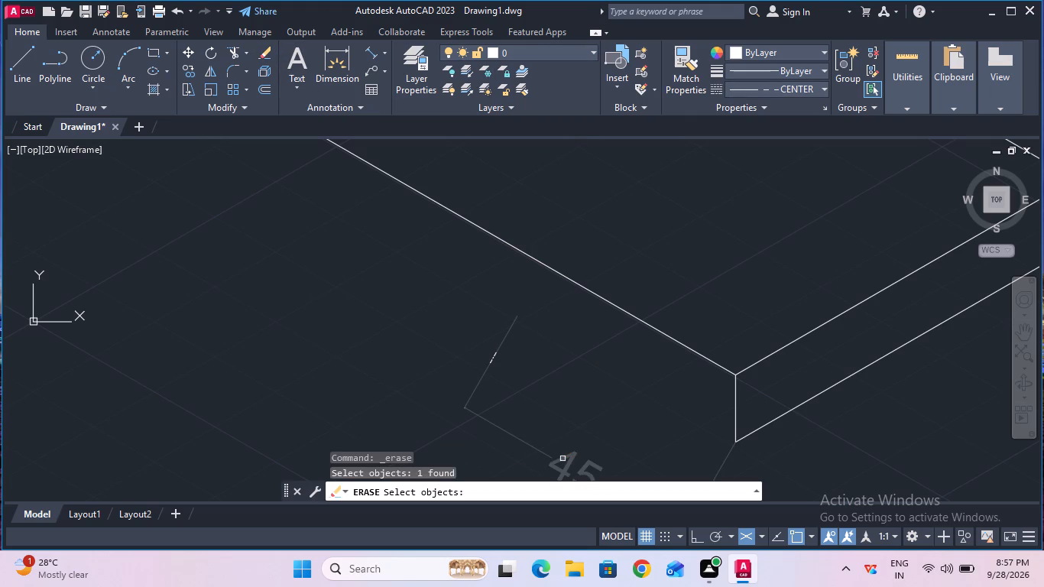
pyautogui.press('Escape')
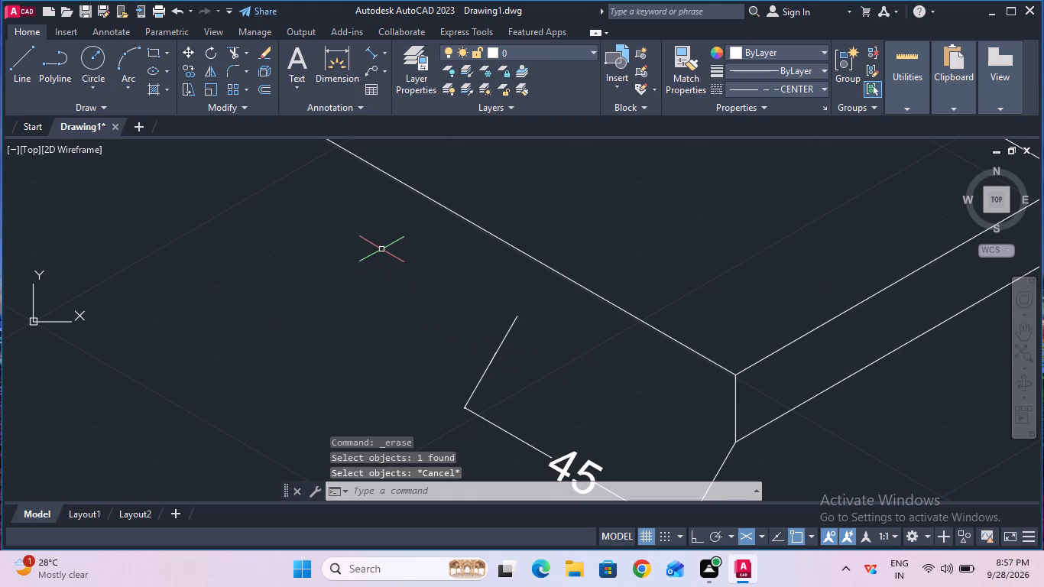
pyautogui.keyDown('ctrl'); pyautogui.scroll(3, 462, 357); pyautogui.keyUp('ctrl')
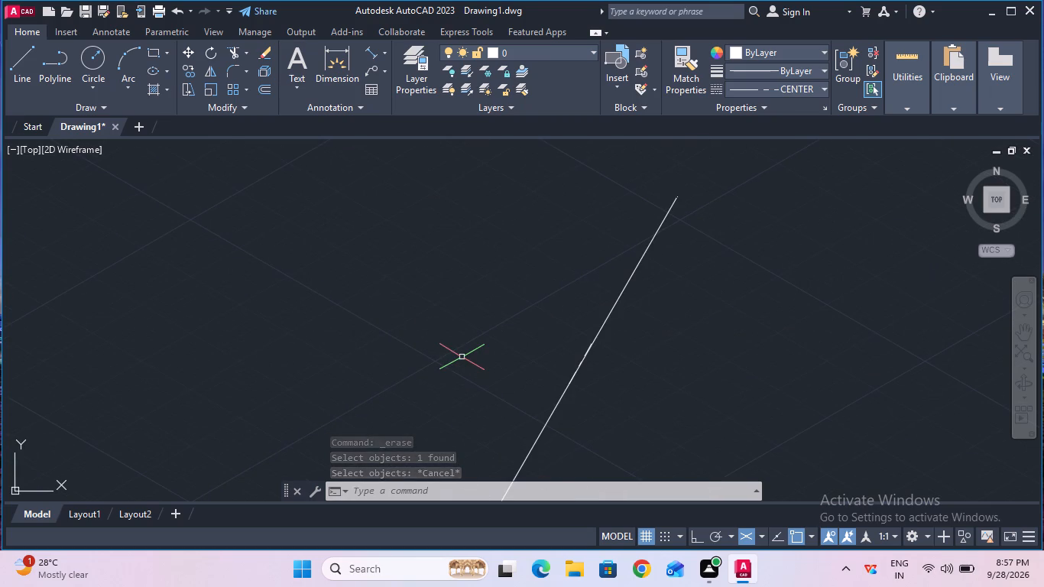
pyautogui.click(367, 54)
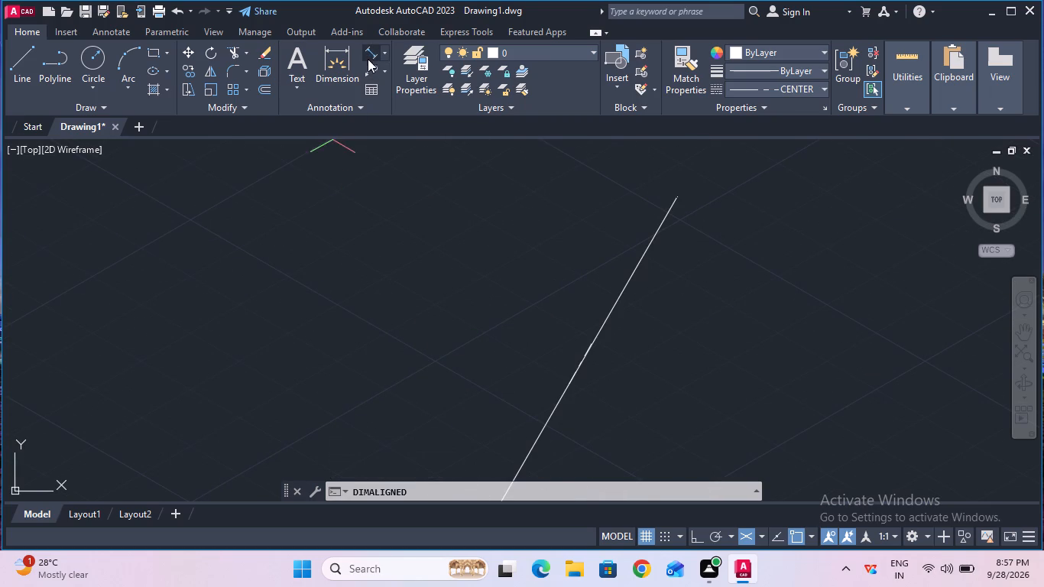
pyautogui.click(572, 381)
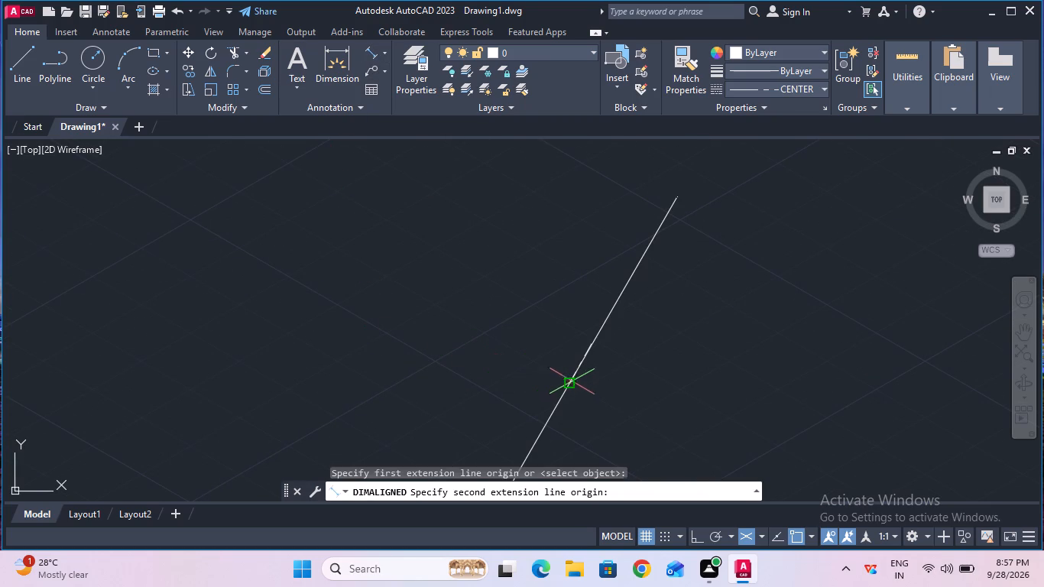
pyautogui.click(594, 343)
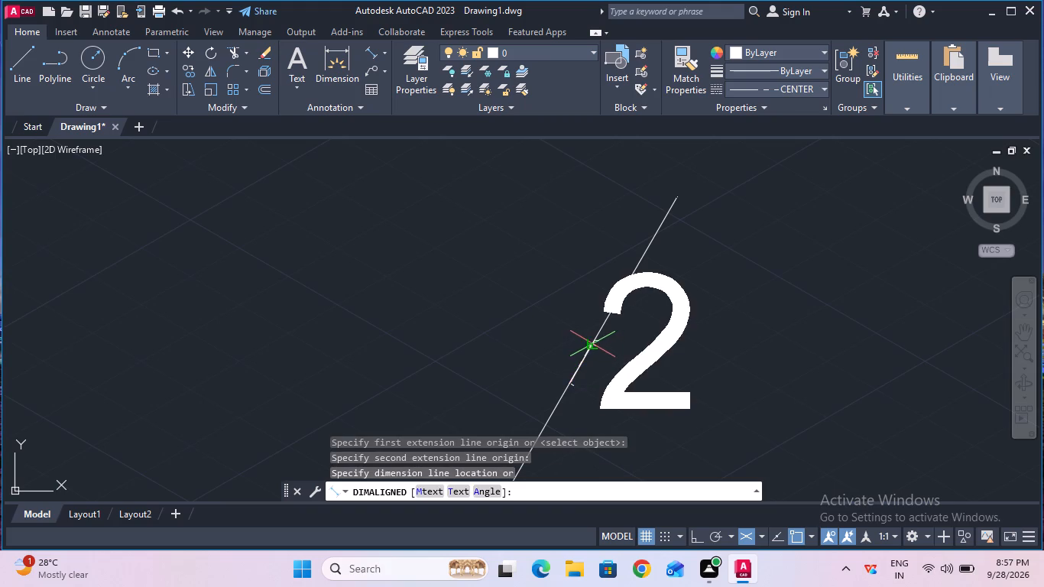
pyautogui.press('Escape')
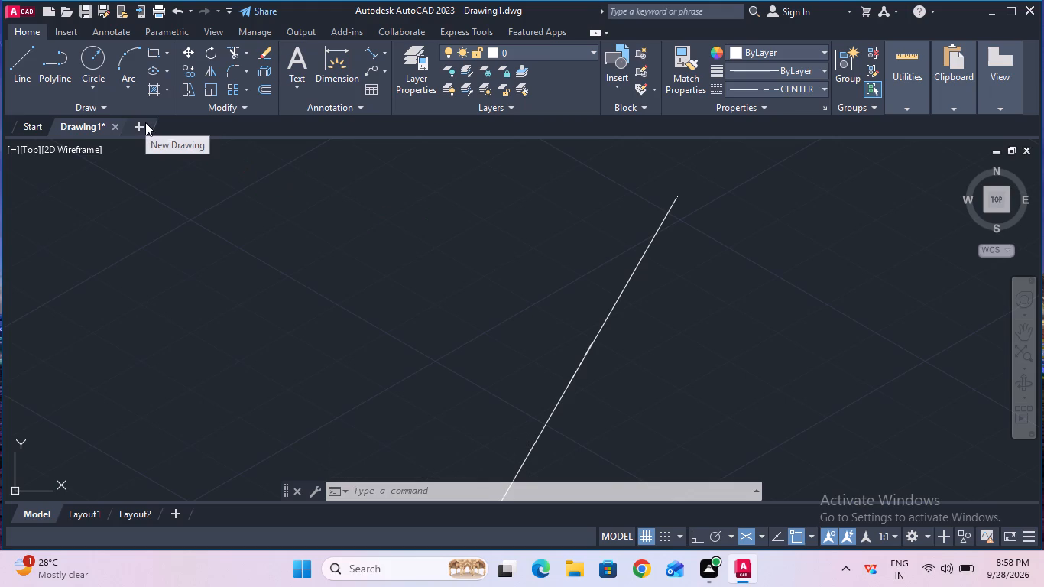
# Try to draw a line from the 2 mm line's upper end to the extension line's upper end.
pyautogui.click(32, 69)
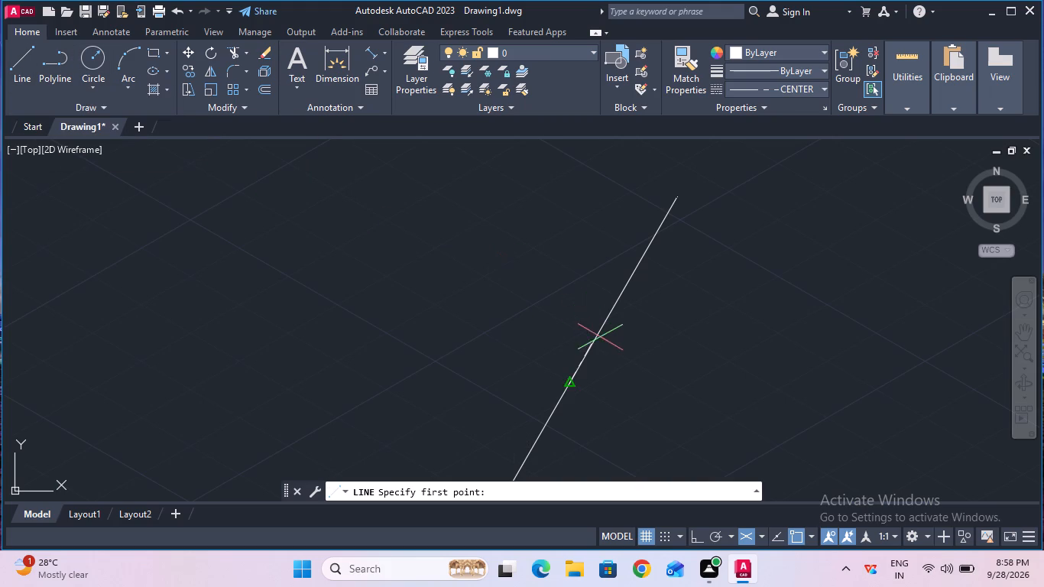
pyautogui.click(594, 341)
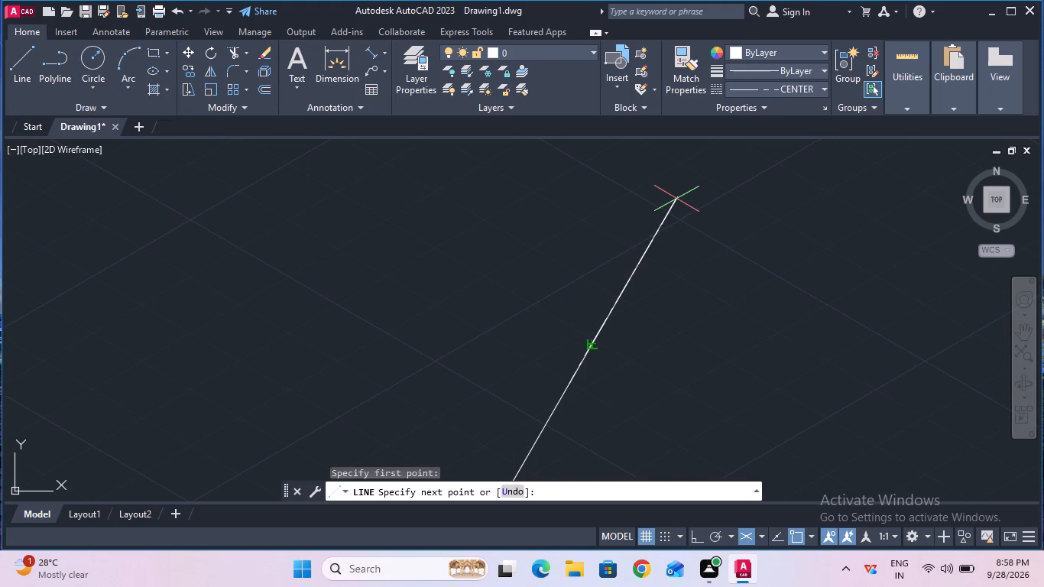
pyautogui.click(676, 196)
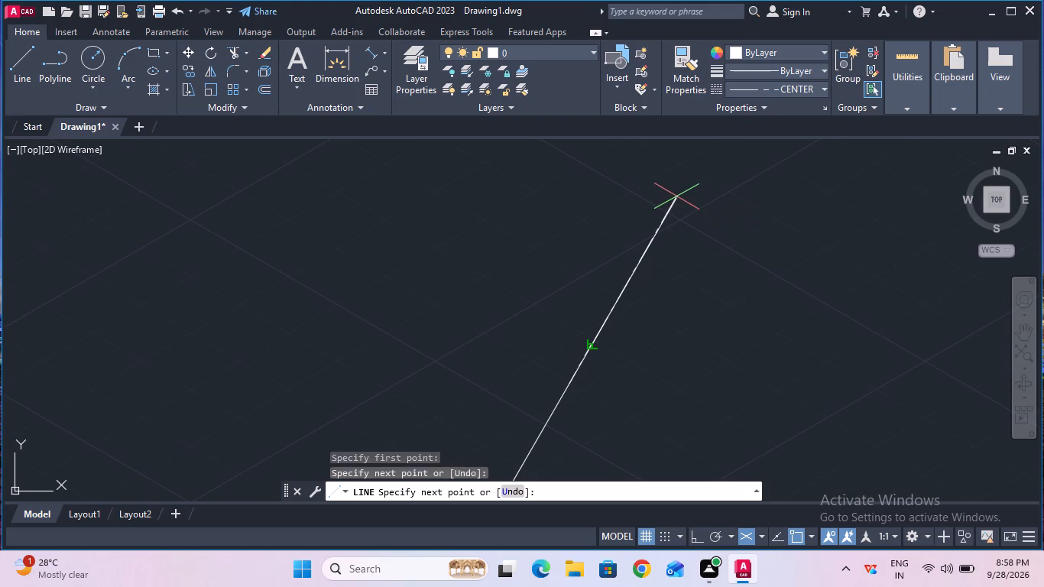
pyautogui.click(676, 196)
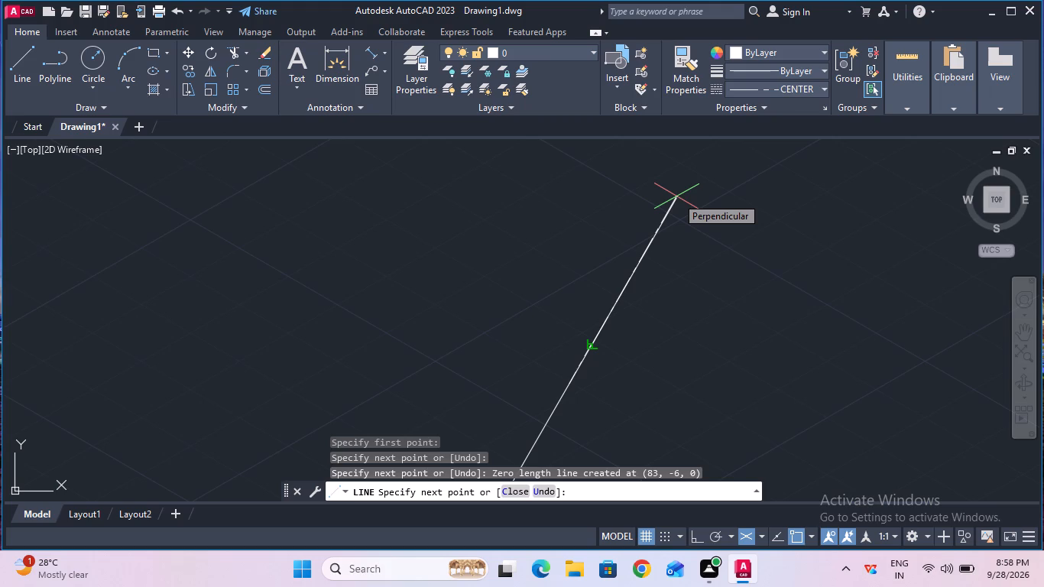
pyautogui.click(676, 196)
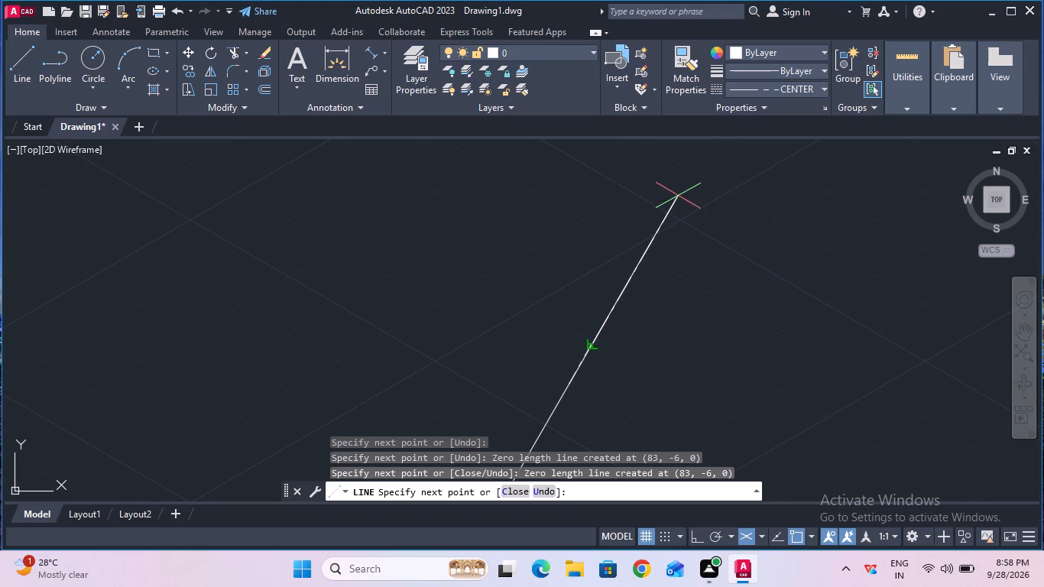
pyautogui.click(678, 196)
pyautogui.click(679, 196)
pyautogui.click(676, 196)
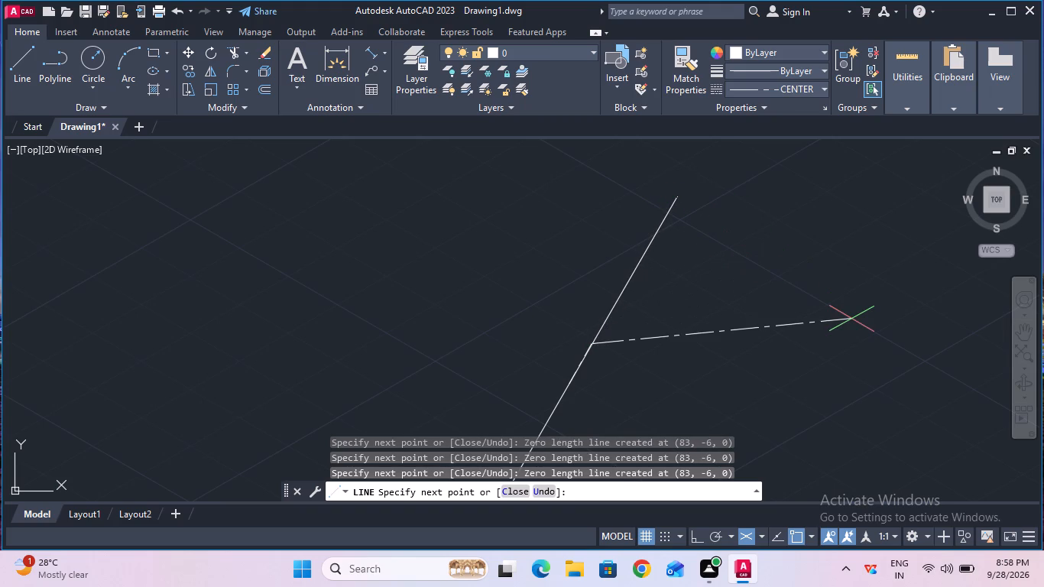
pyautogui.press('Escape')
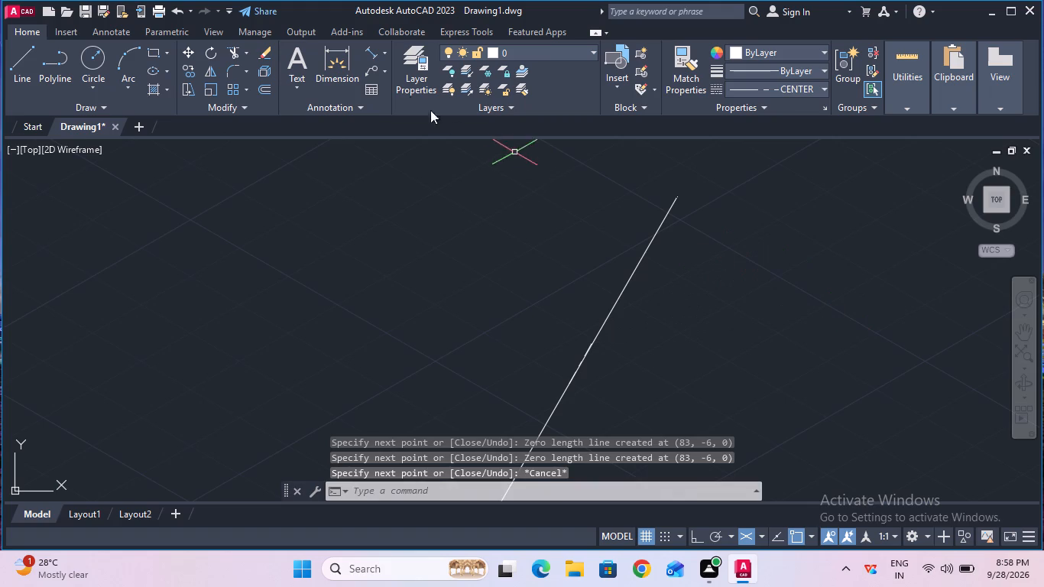
# Erase the 45 mm aligned dimension and the 2 mm line drawn along its extension line.
pyautogui.click(271, 54)
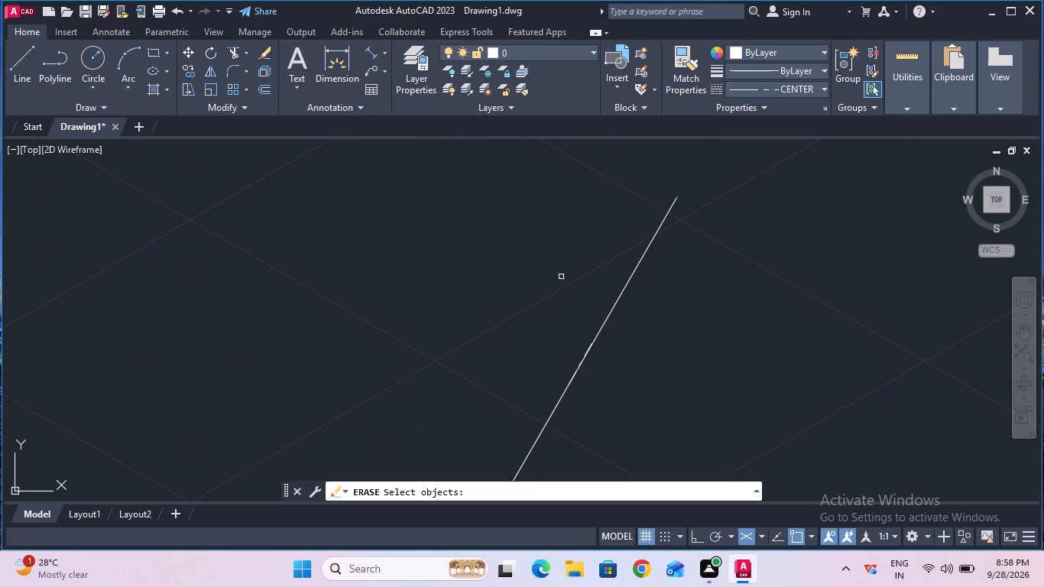
pyautogui.click(604, 321)
pyautogui.press('Return')
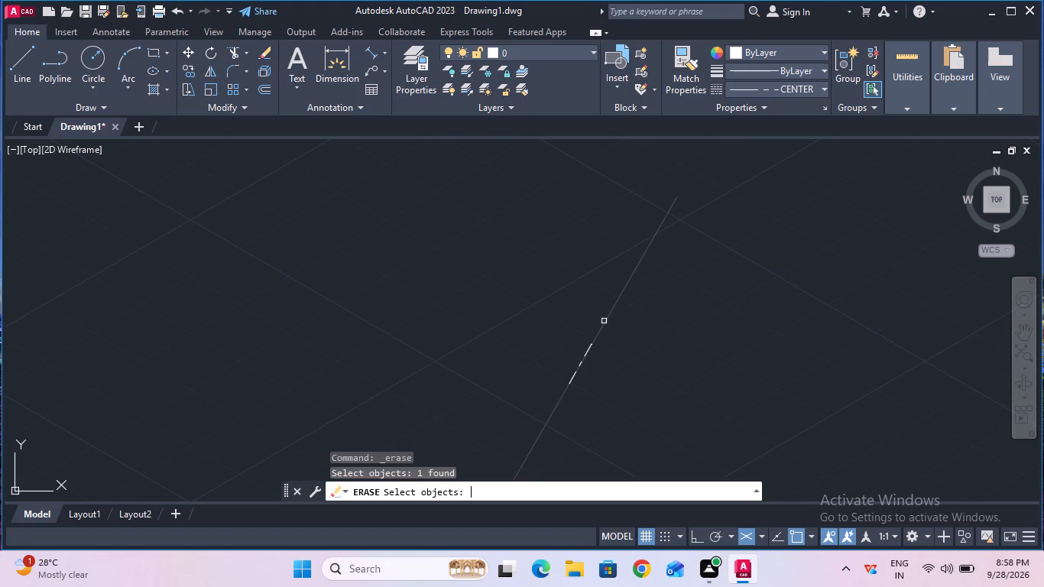
pyautogui.keyDown('ctrl'); pyautogui.scroll(-3, 604, 321); pyautogui.keyUp('ctrl')
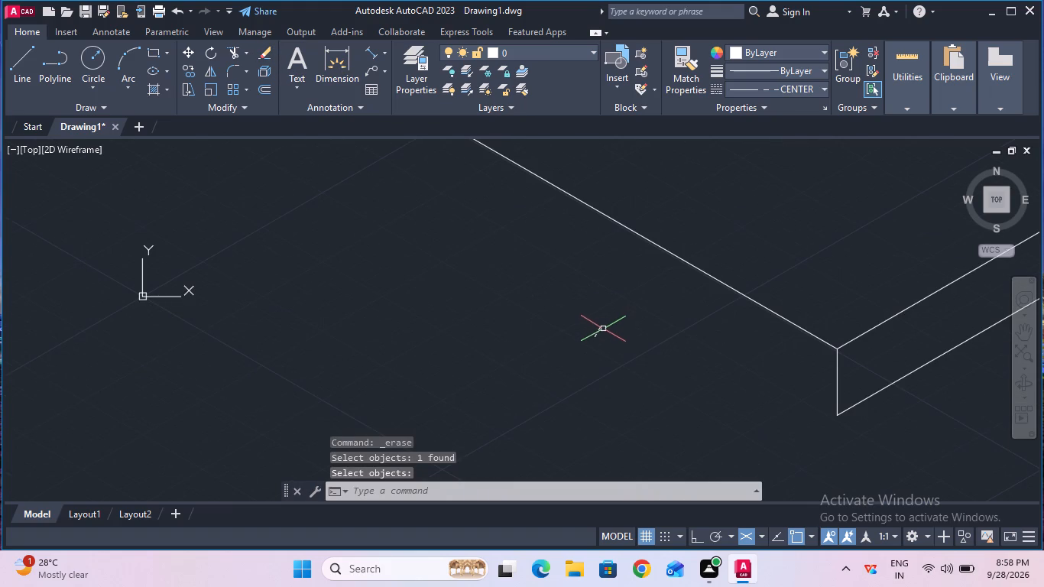
pyautogui.click(598, 329)
pyautogui.press('Delete')
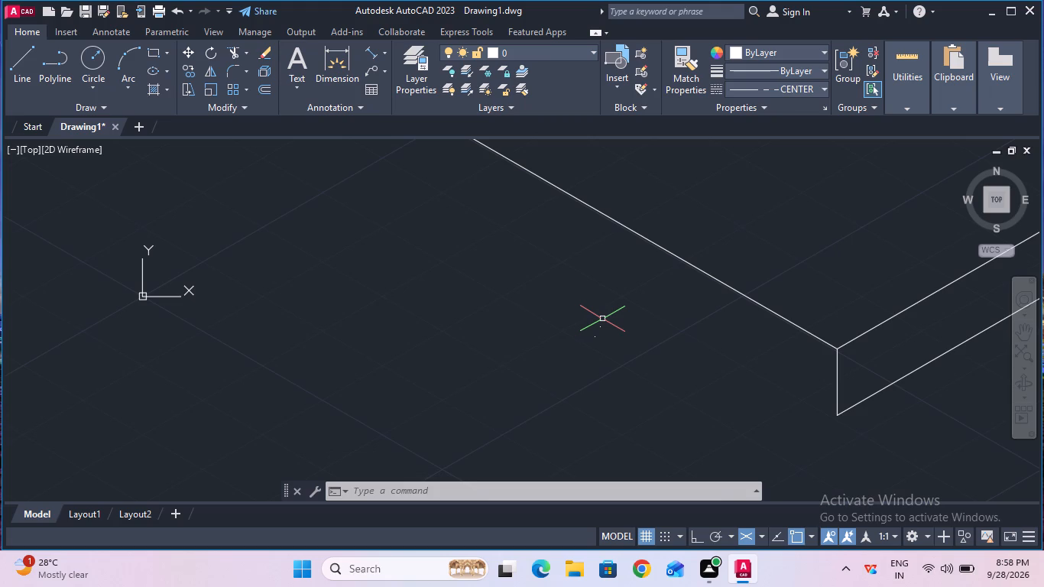
# Place a 45 mm aligned dimension from the base's upper front corner along the 170 mm top edge, offset over the top face.
pyautogui.click(376, 55)
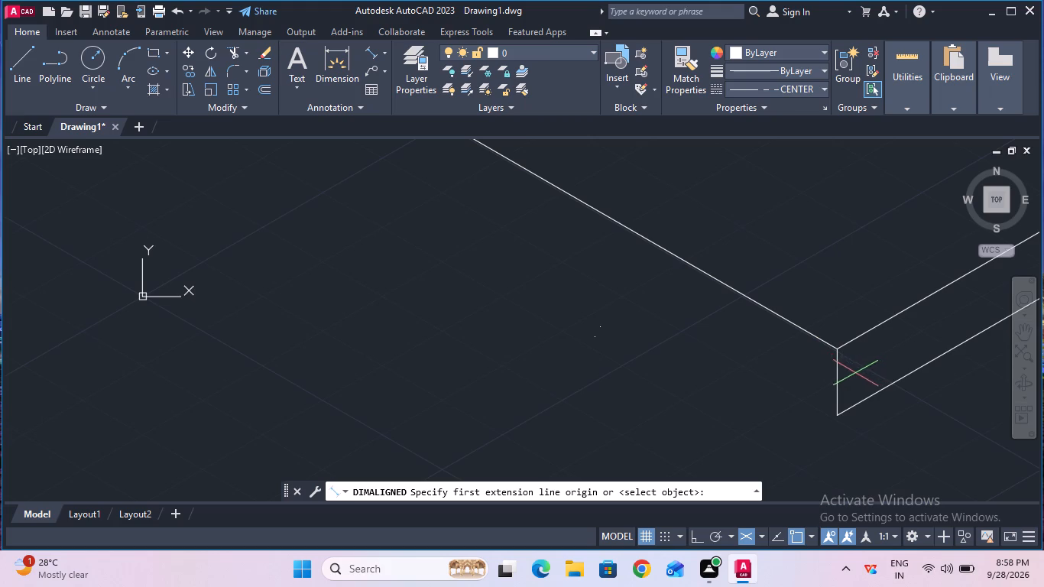
pyautogui.click(838, 347)
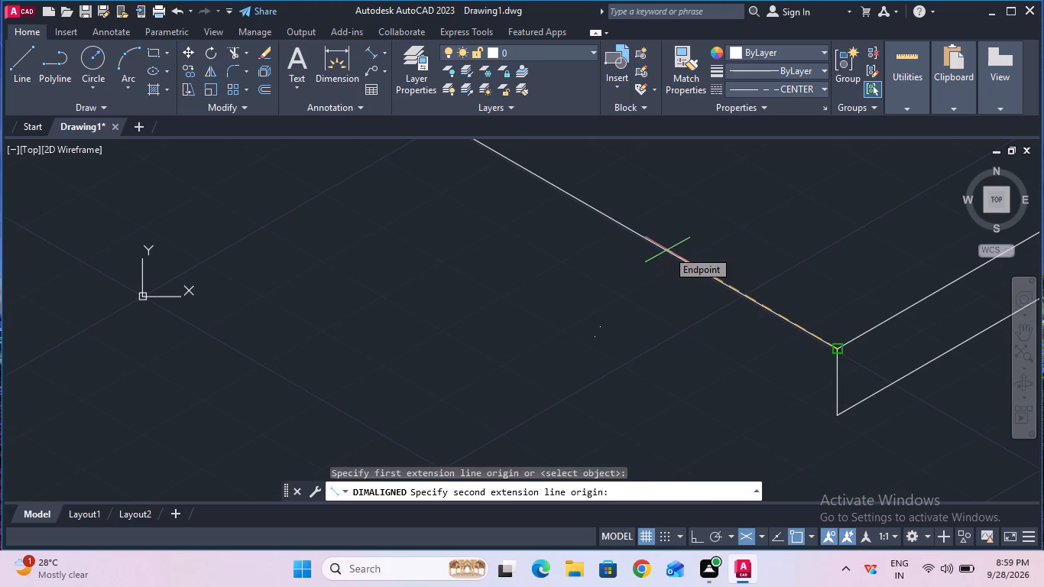
pyautogui.write('45')
pyautogui.press('Return')
pyautogui.click(702, 198)
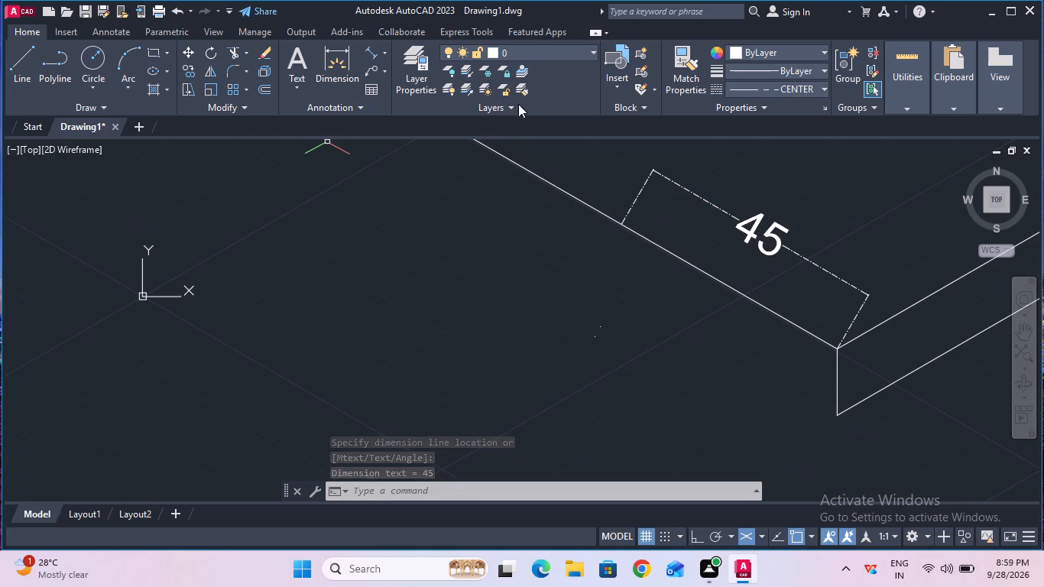
# Draw a line along the 45 mm dimension's far extension line, from its midpoint to the base's top edge.
pyautogui.click(27, 69)
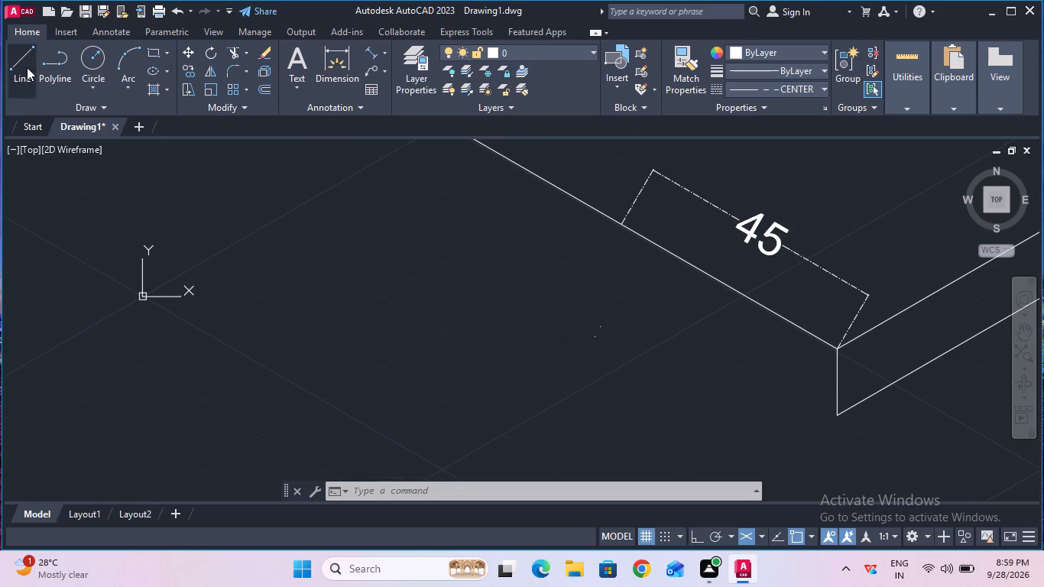
pyautogui.click(637, 196)
pyautogui.click(625, 222)
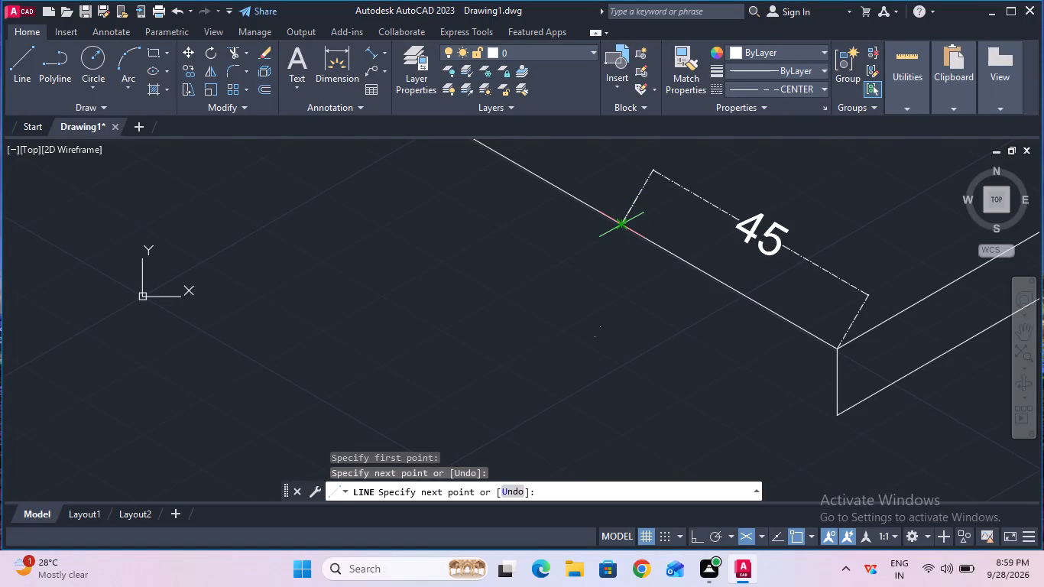
pyautogui.press('Escape')
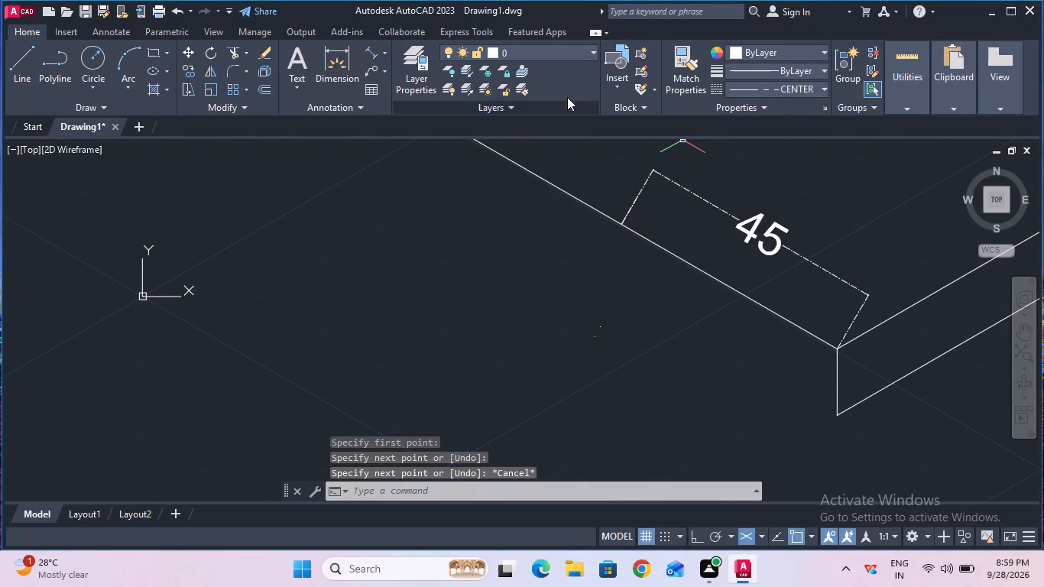
# Erase the 45 mm aligned dimension over the base's top face.
pyautogui.click(264, 42)
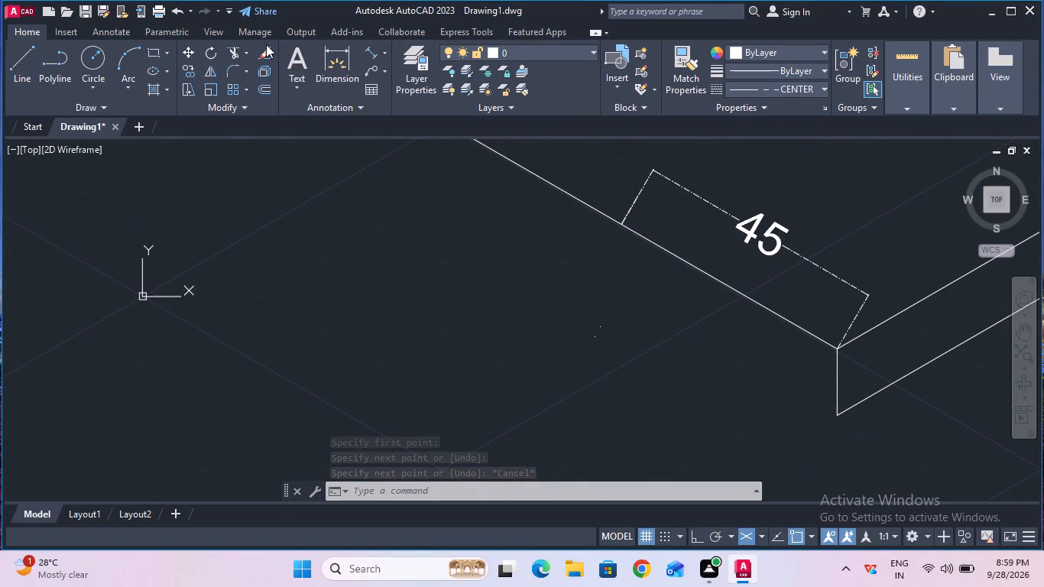
pyautogui.click(269, 54)
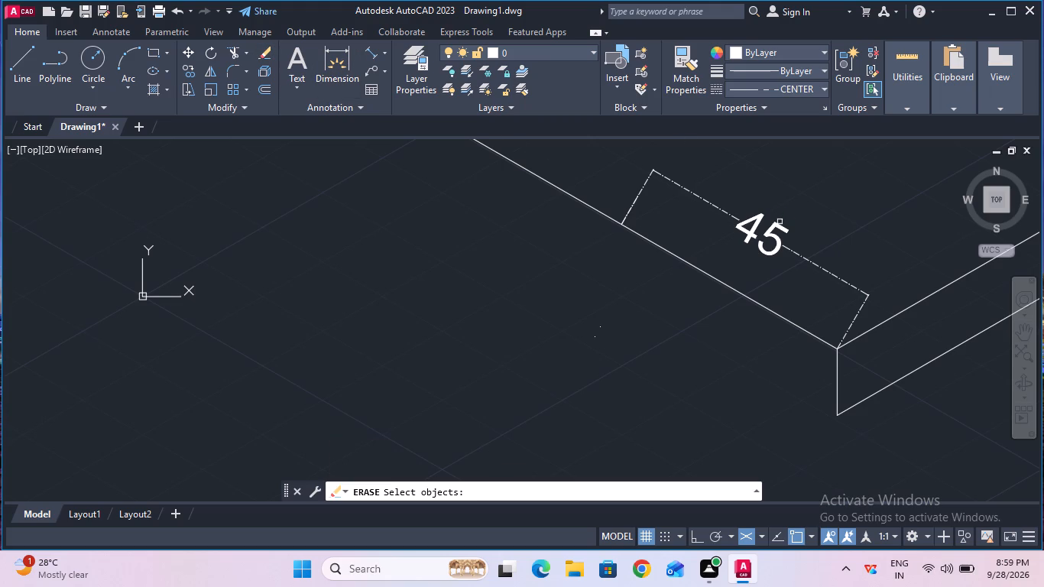
pyautogui.click(774, 229)
pyautogui.press('Return')
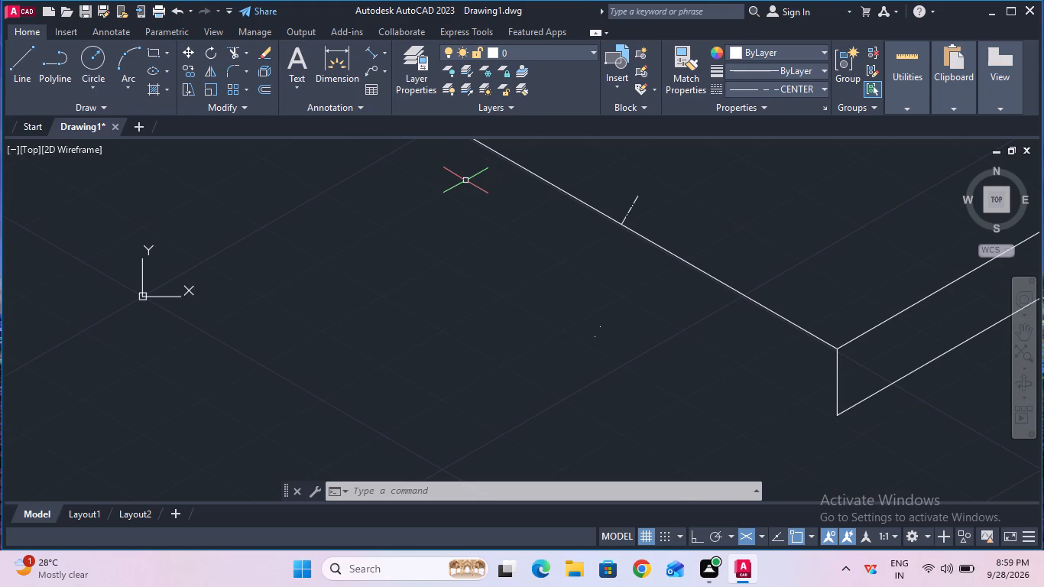
# Turn on Ortho mode and switch the drafting plane to Isoplane Right.
pyautogui.keyDown('ctrl'); pyautogui.scroll(-2, 465, 180); pyautogui.keyUp('ctrl')
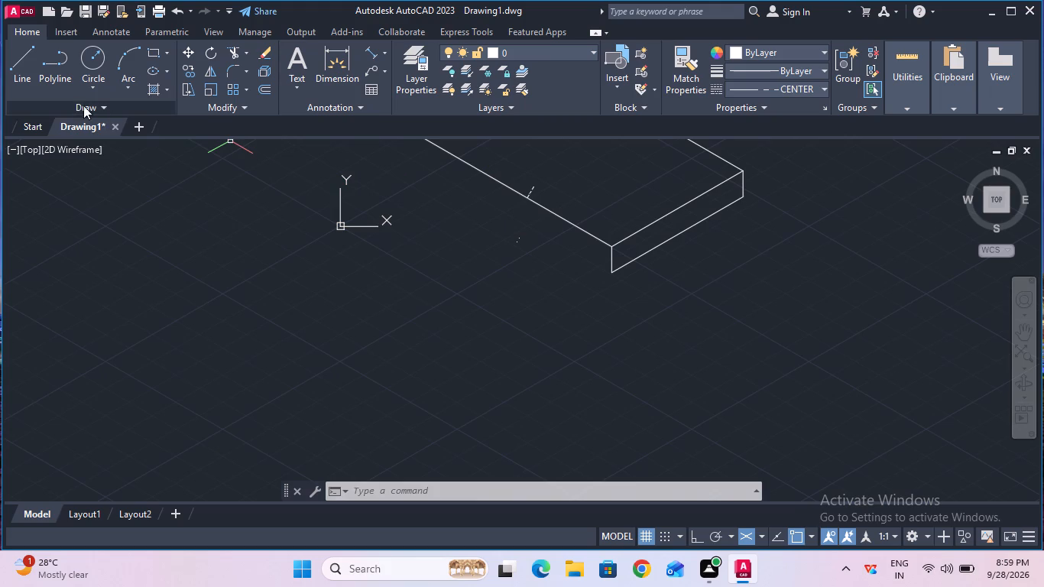
pyautogui.click(1029, 336)
pyautogui.moveTo(727, 272); pyautogui.dragTo(903, 431)
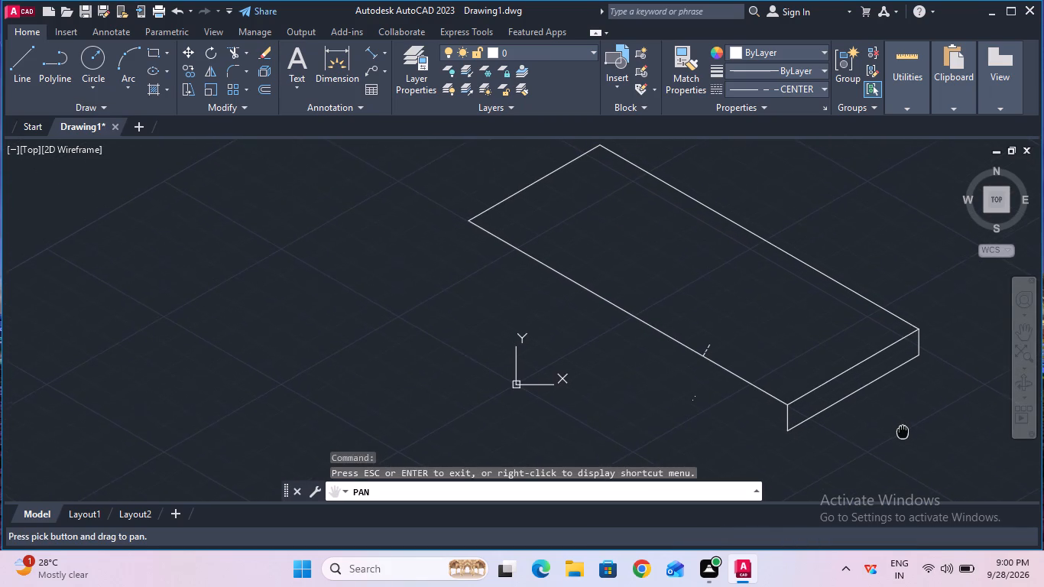
pyautogui.moveTo(903, 431); pyautogui.dragTo(903, 433)
pyautogui.press('Escape')
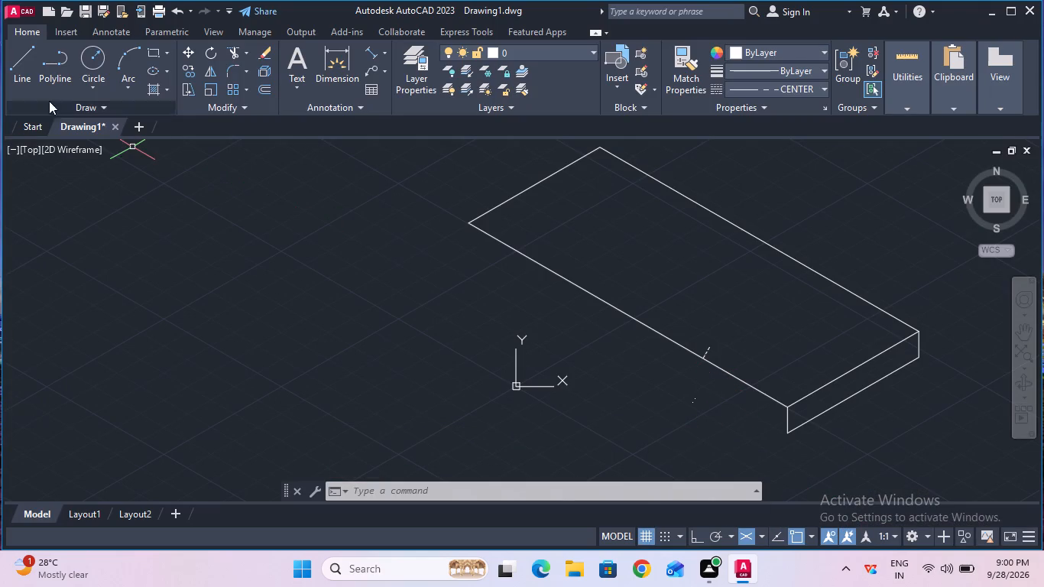
pyautogui.click(31, 86)
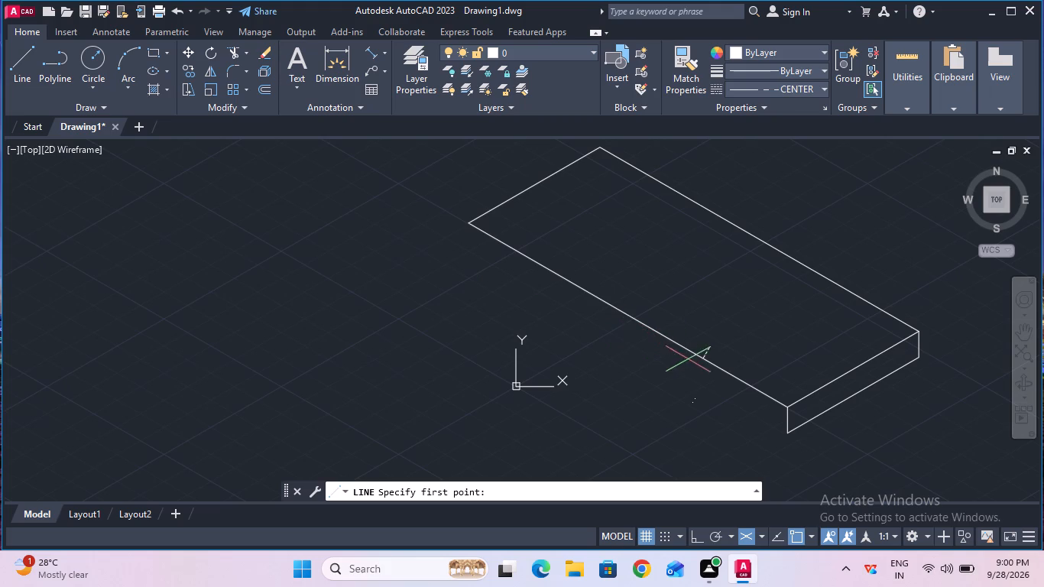
pyautogui.click(704, 362)
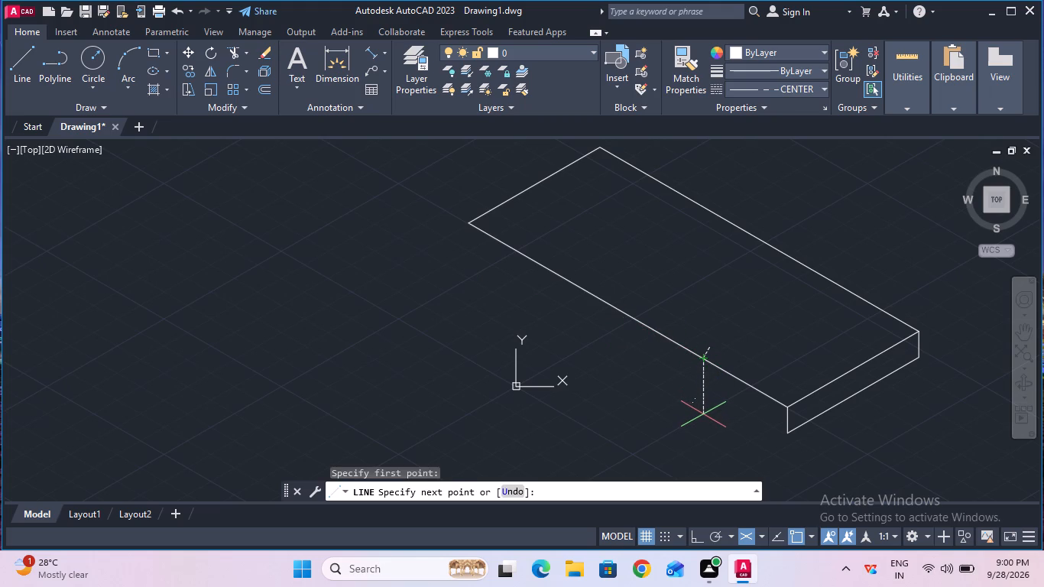
pyautogui.press('F8')
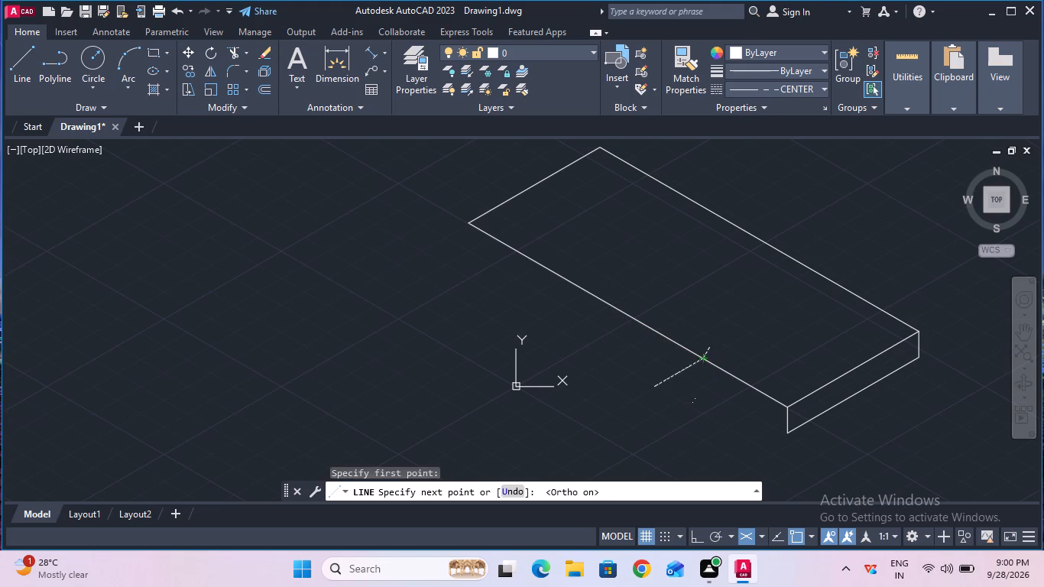
pyautogui.press('F5')
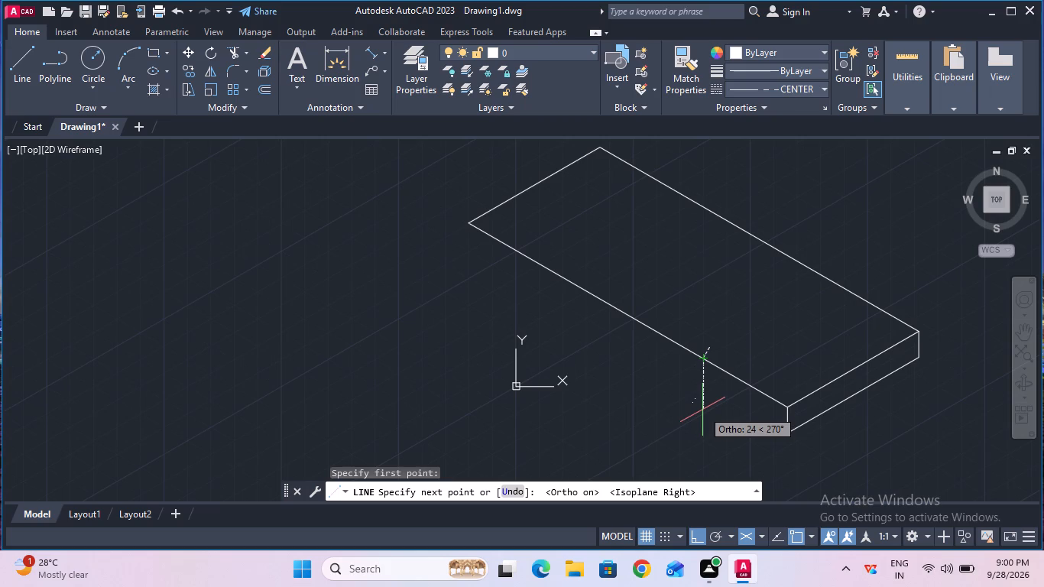
pyautogui.press('Escape')
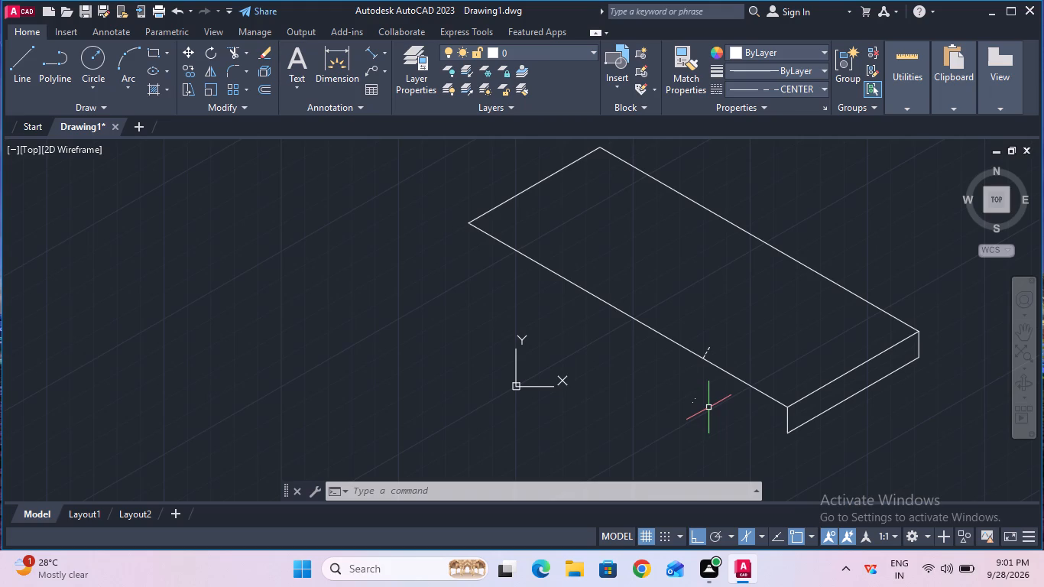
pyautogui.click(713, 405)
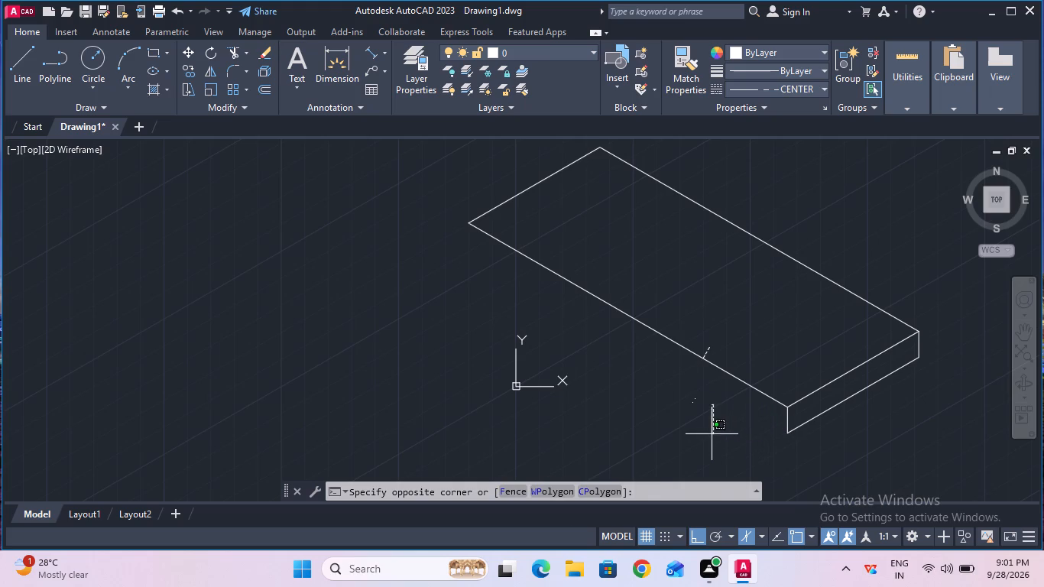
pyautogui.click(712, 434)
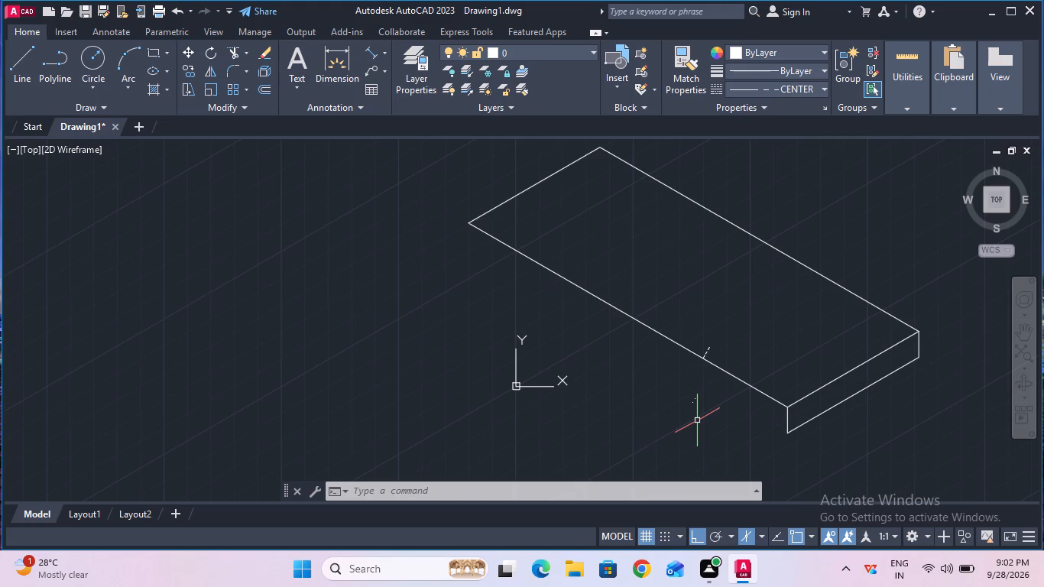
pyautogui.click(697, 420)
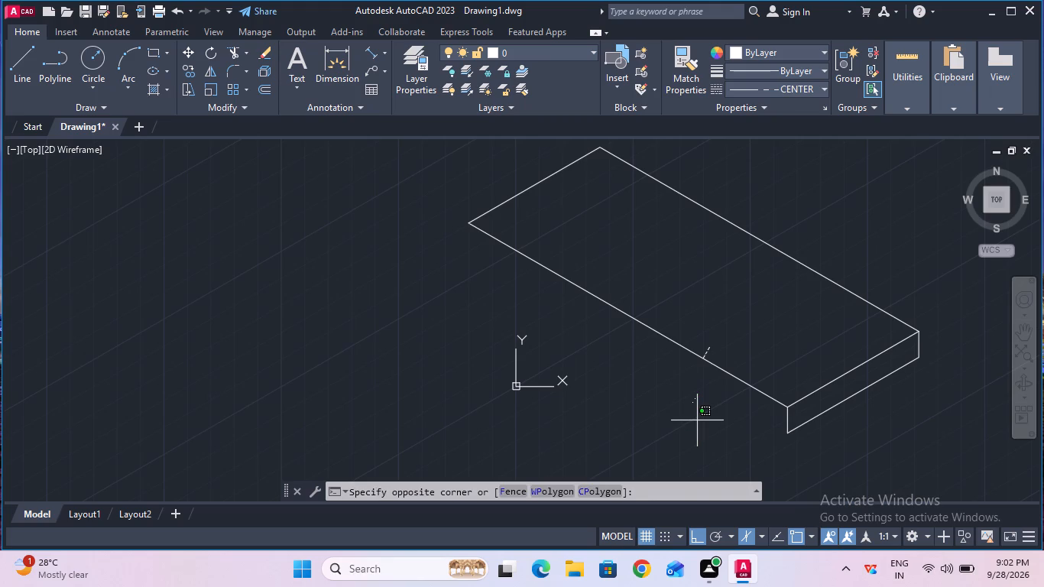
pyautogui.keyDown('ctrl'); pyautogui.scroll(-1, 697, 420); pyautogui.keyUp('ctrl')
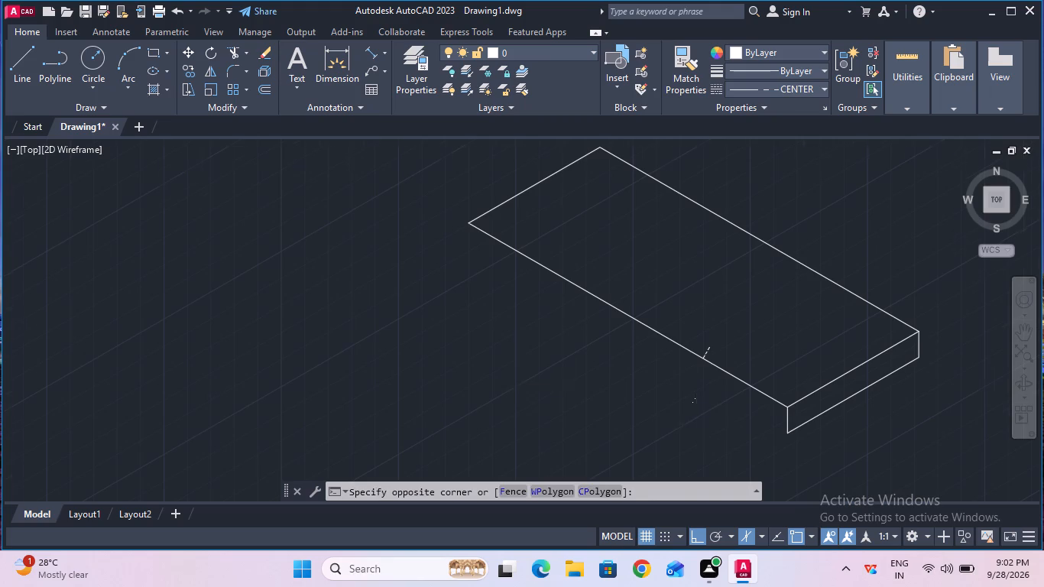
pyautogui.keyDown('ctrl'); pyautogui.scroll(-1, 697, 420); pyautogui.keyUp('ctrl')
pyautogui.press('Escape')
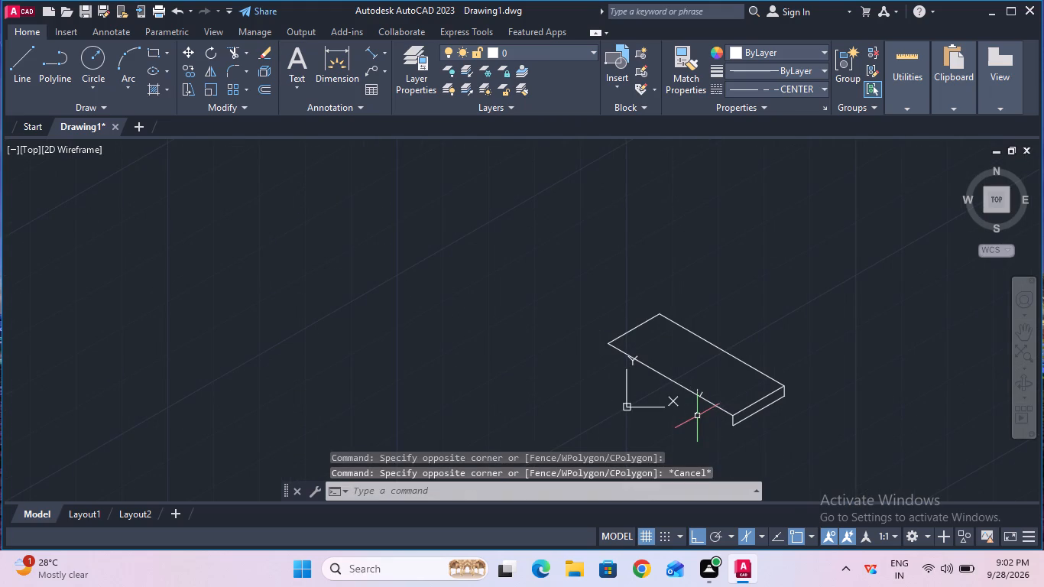
# Draw a 47 mm vertical centerline downward from the short line's lower end on the base's front top edge.
pyautogui.keyDown('ctrl'); pyautogui.scroll(3, 702, 402); pyautogui.keyUp('ctrl')
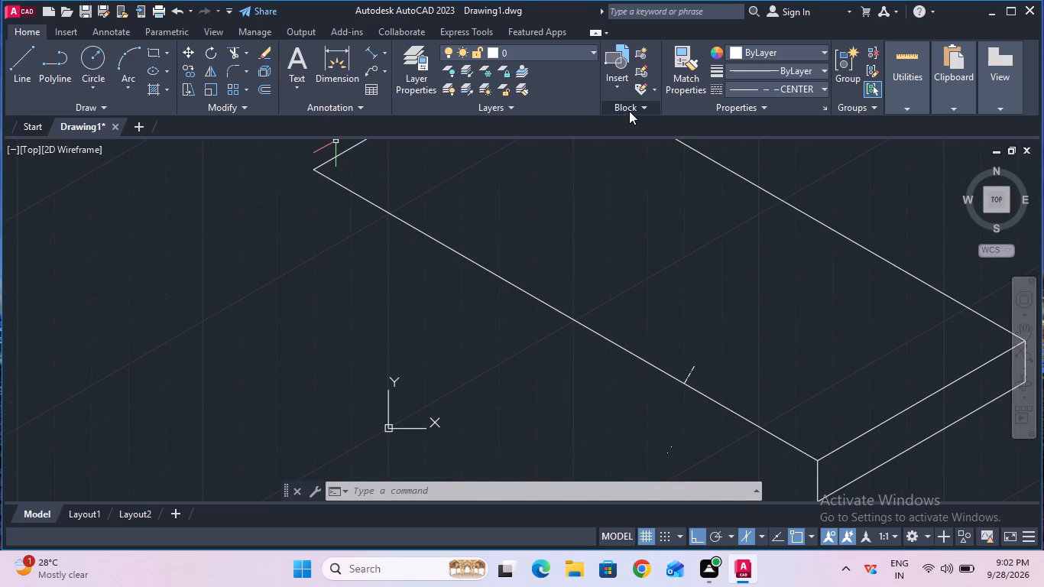
pyautogui.click(28, 71)
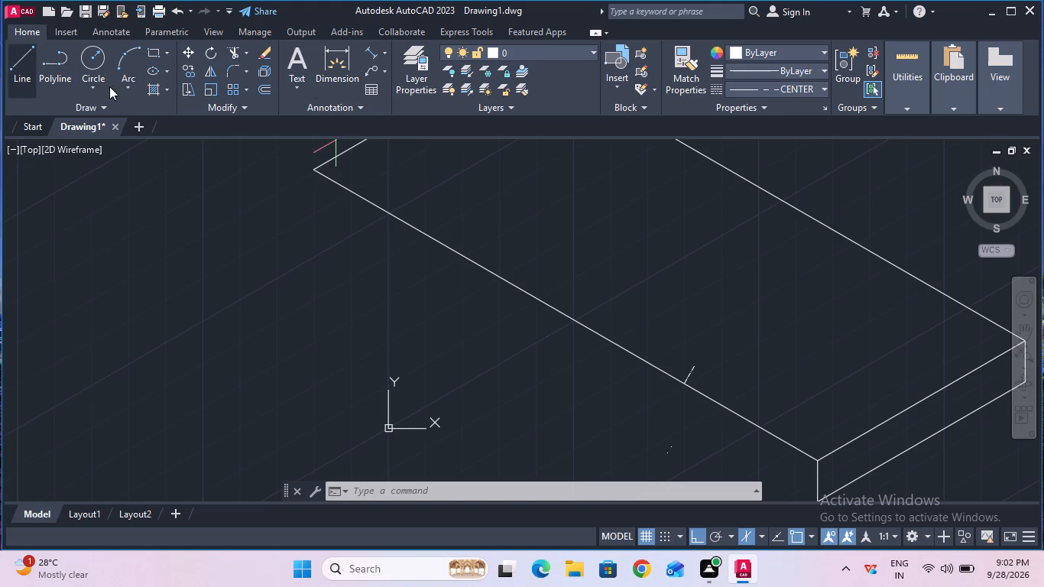
pyautogui.click(1029, 335)
pyautogui.moveTo(932, 330); pyautogui.dragTo(957, 193)
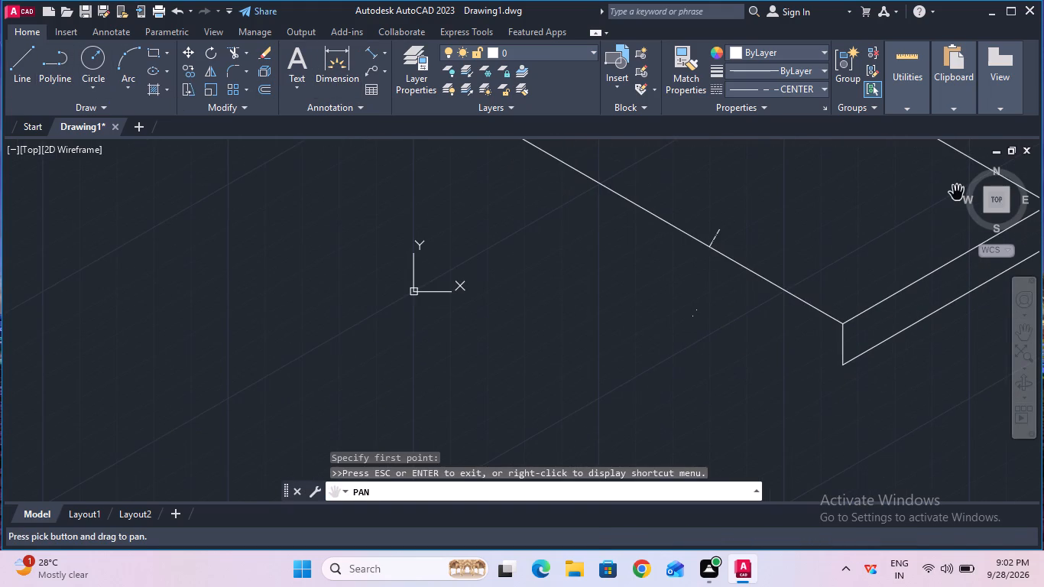
pyautogui.press('Escape')
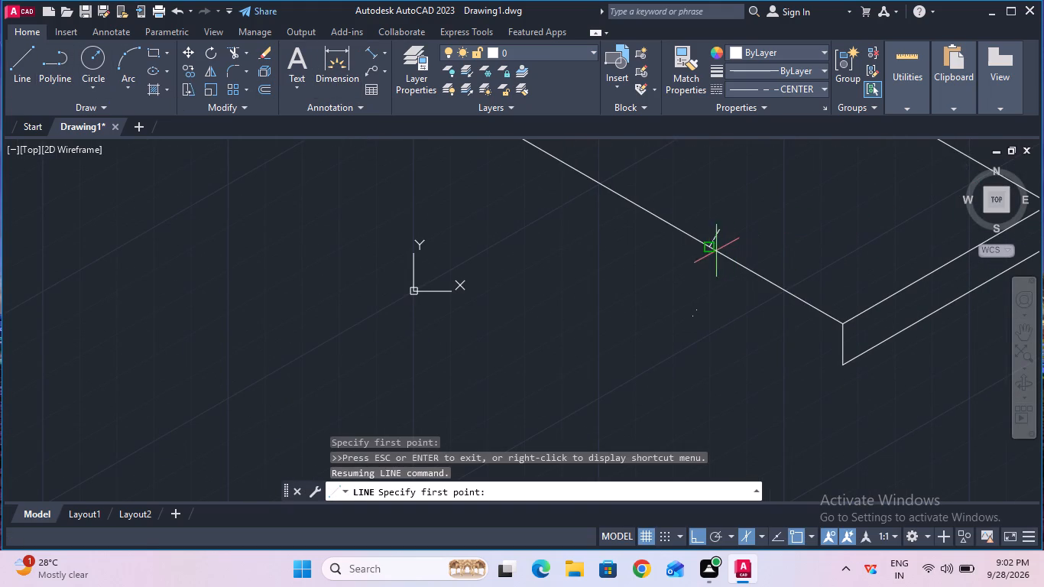
pyautogui.click(710, 251)
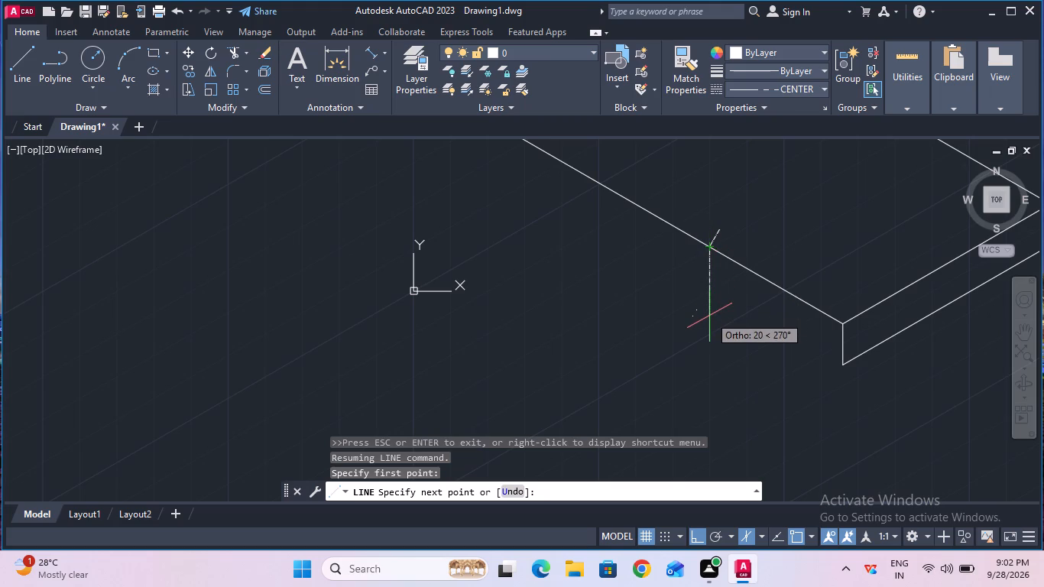
pyautogui.write('47')
pyautogui.press('Return')
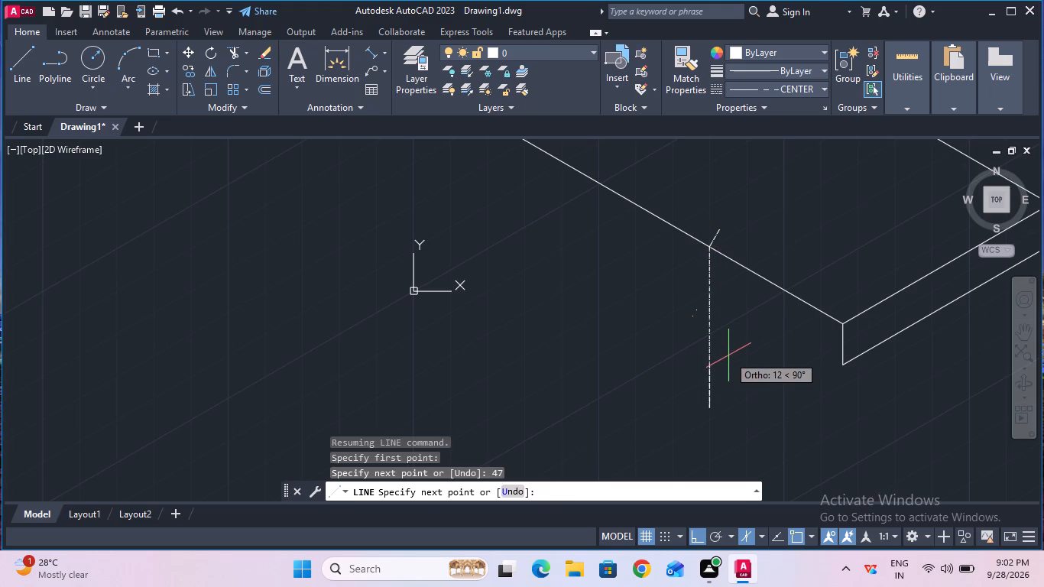
pyautogui.press('Escape')
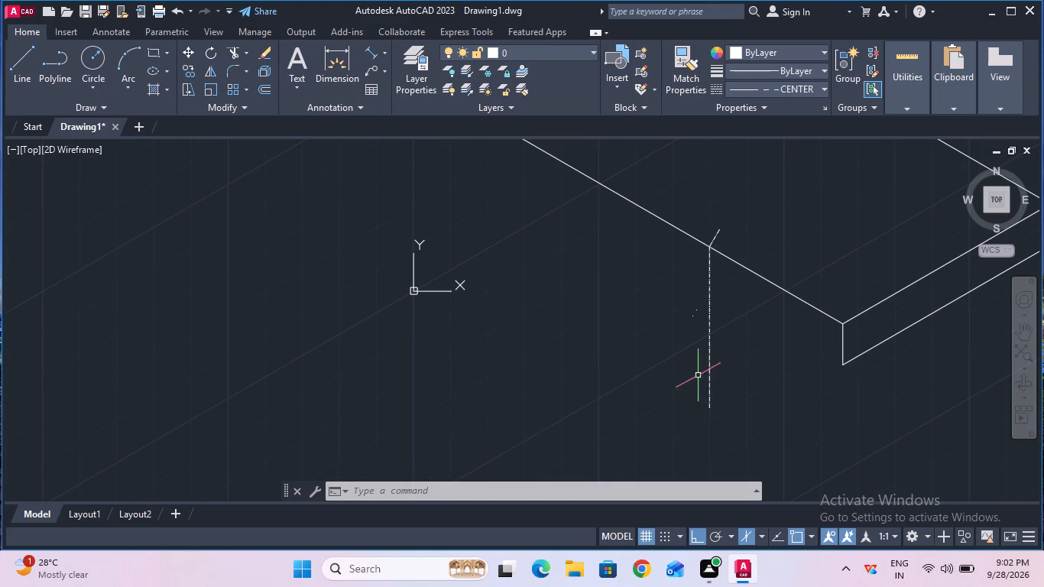
# Set the current linetype to ByBlock.
pyautogui.click(767, 86)
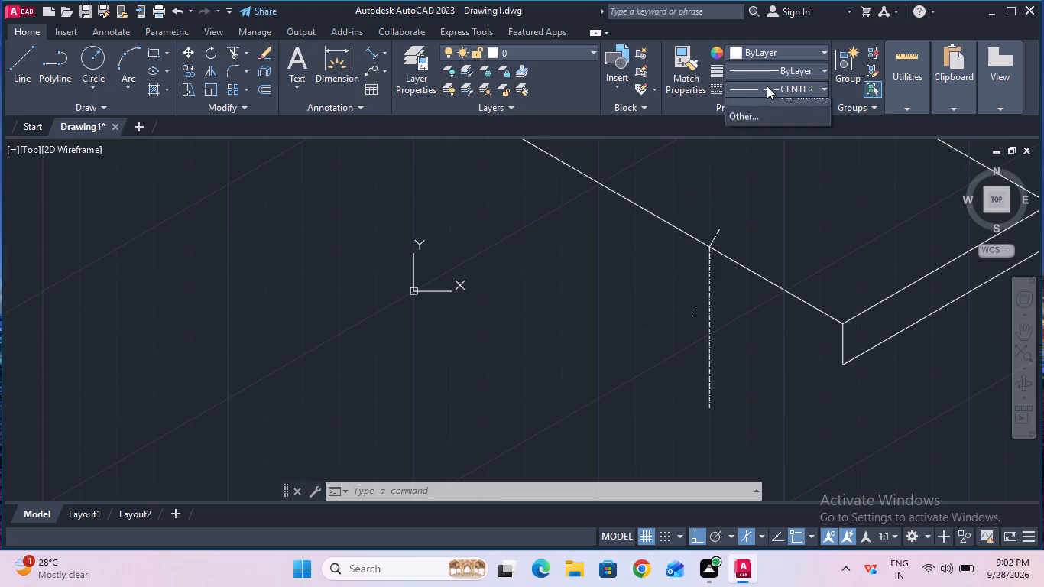
pyautogui.click(772, 122)
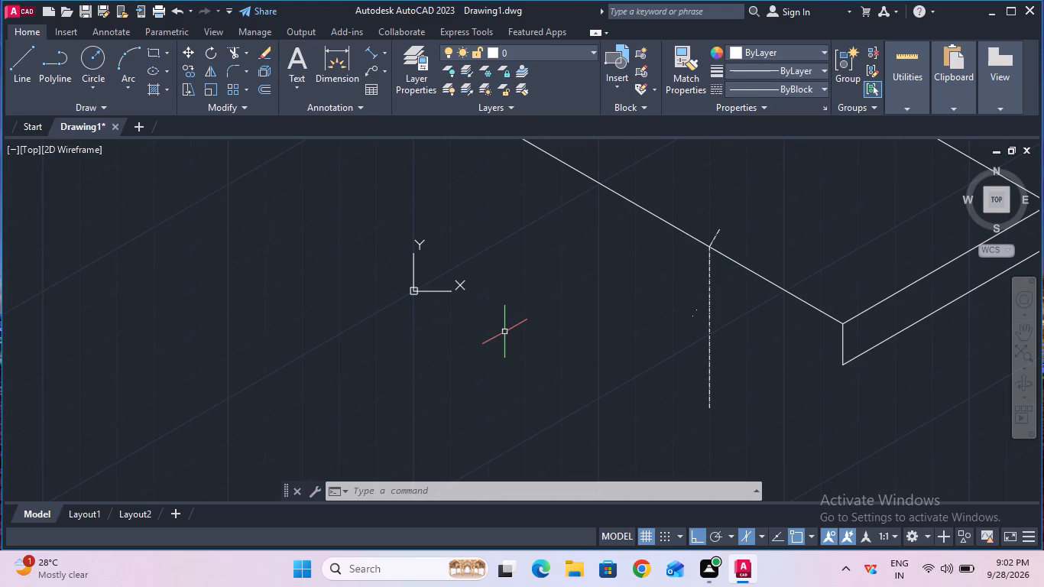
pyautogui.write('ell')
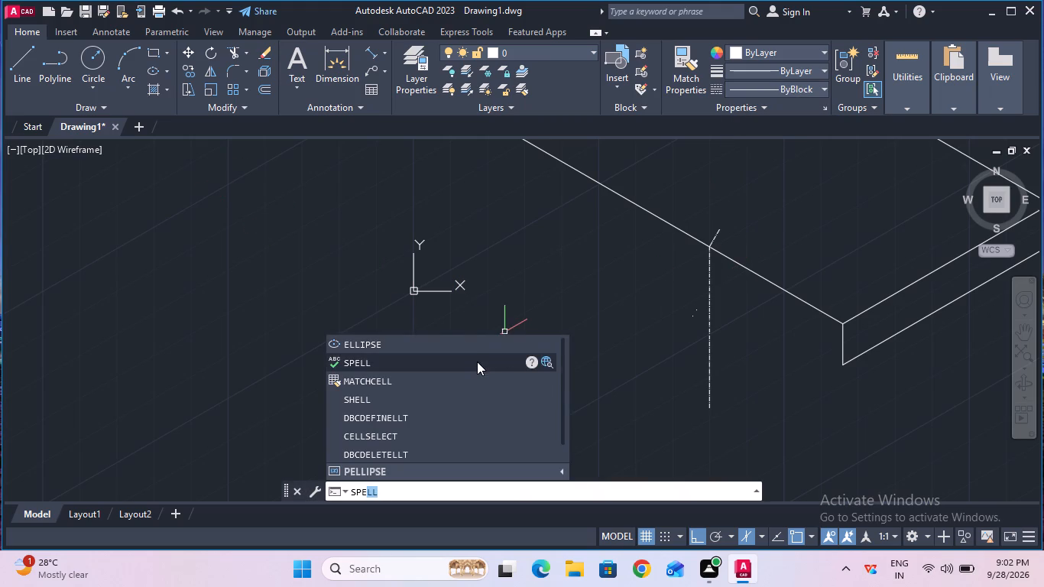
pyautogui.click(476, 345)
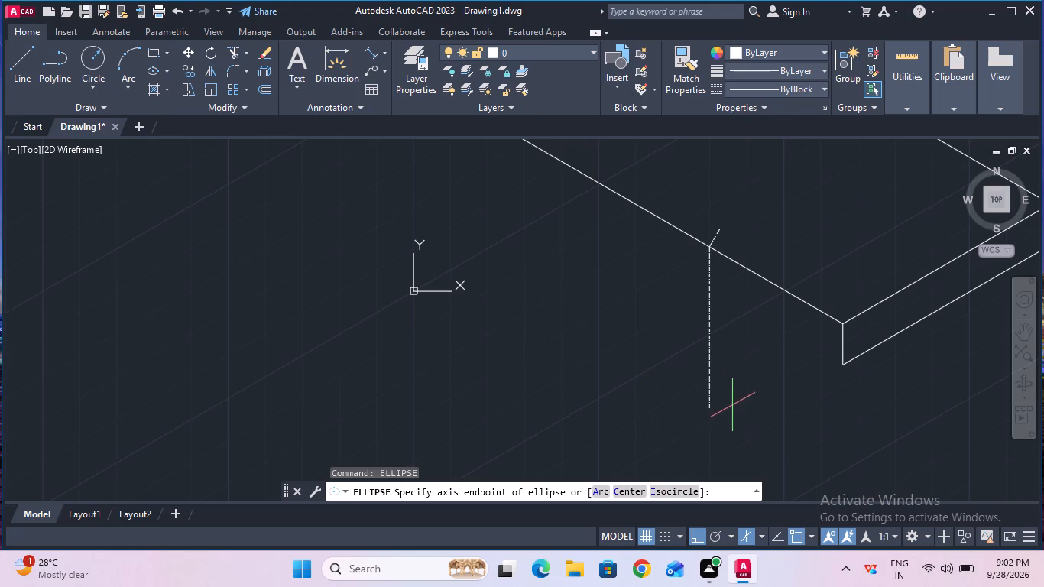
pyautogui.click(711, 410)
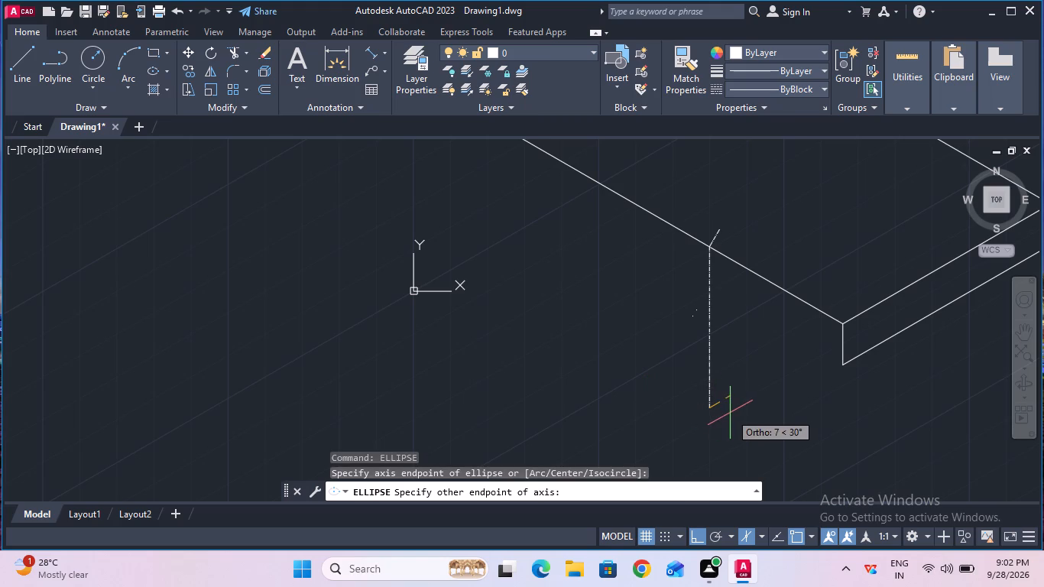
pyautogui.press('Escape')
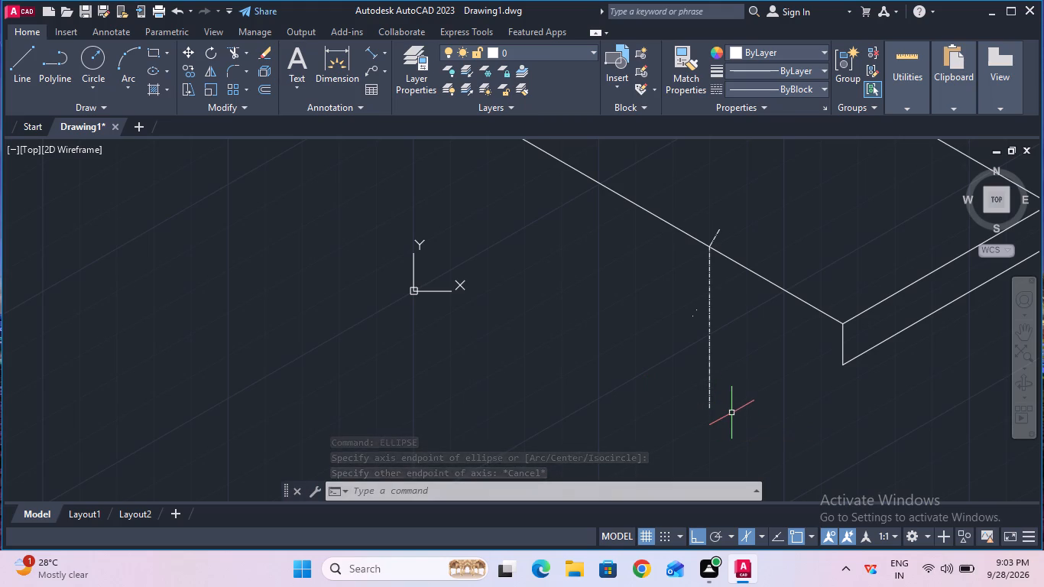
# Draw an isocircle of radius 16 mm on Isoplane Left, centered at the lower end of the vertical centerline.
pyautogui.press('e')
pyautogui.write('ll')
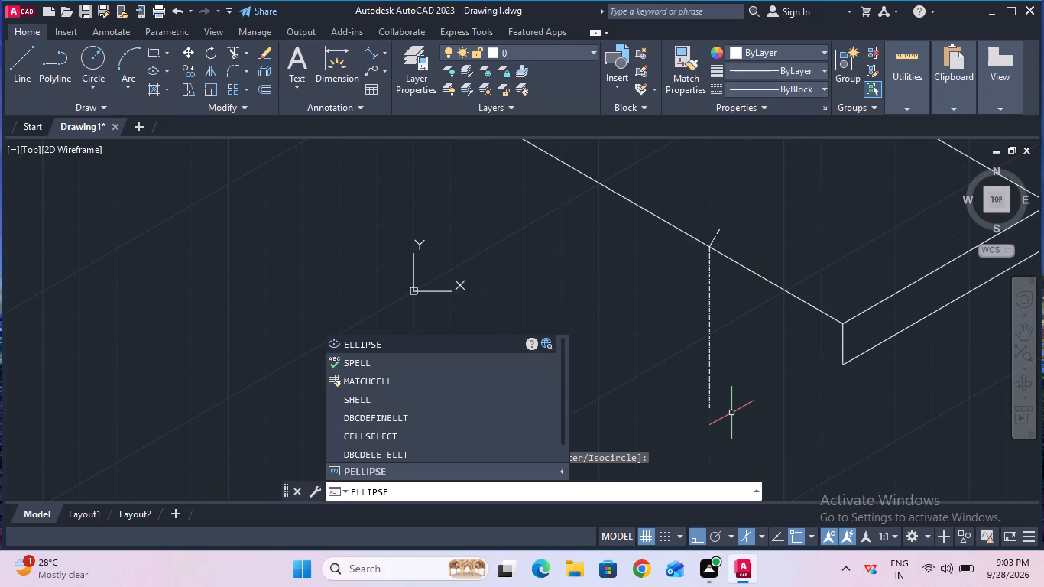
pyautogui.click(500, 342)
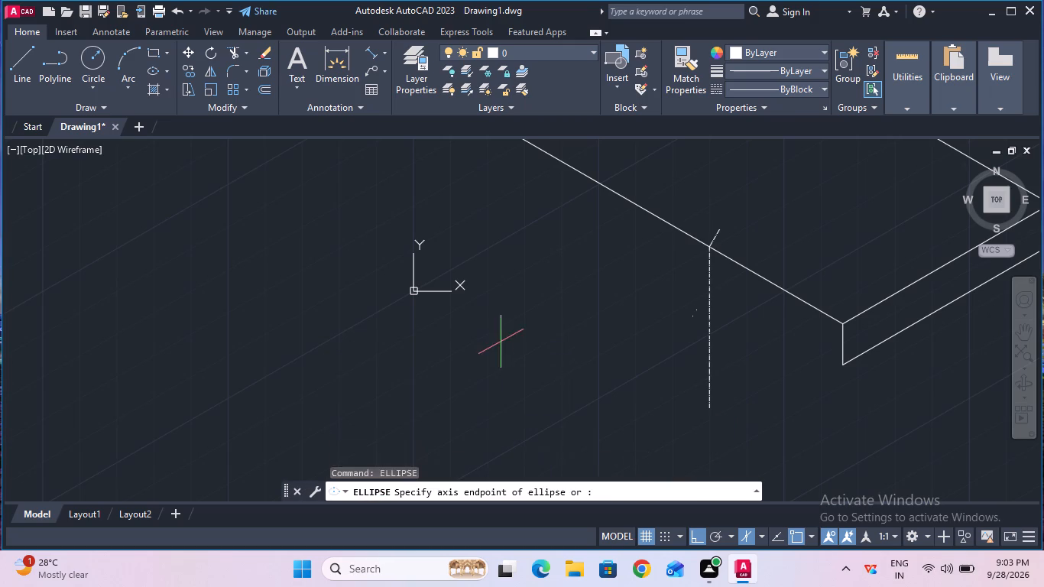
pyautogui.click(657, 492)
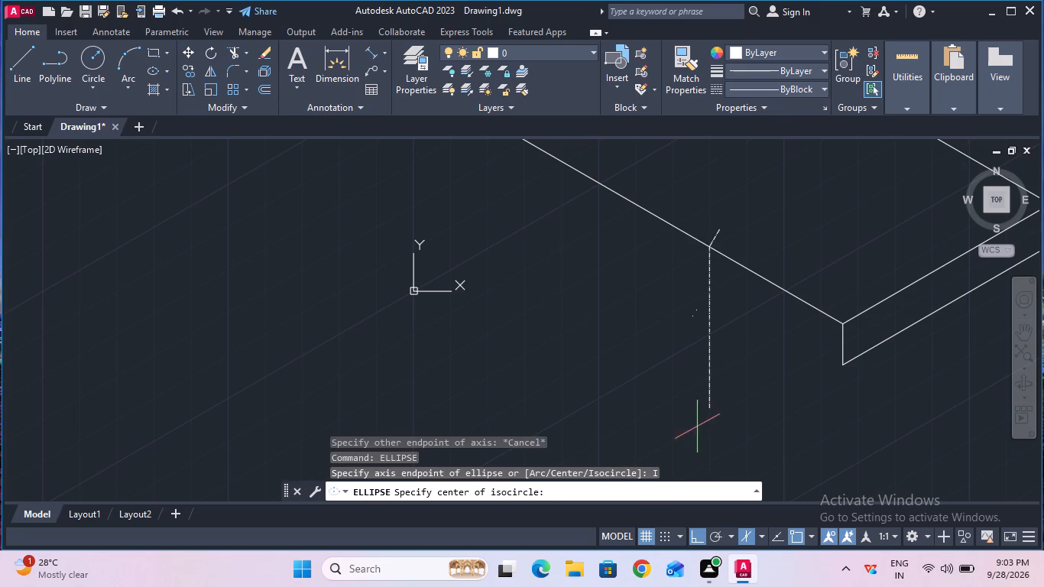
pyautogui.click(712, 406)
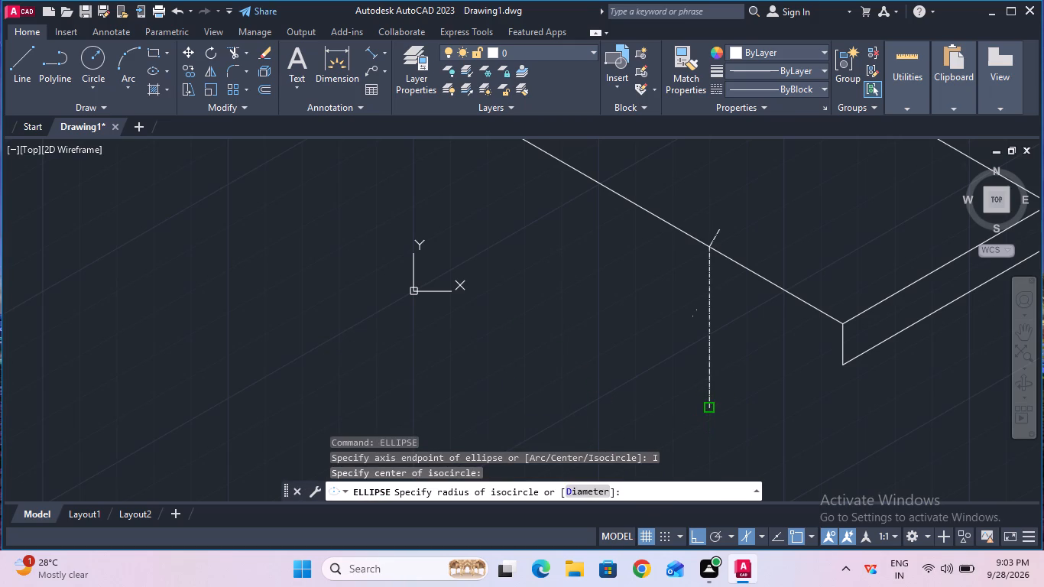
pyautogui.press('F5')
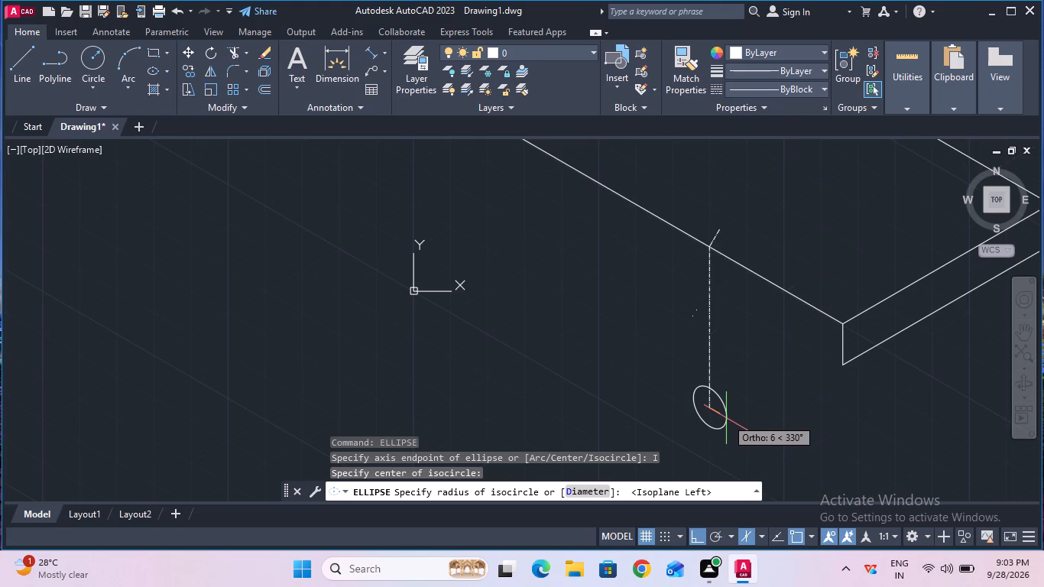
pyautogui.write('16')
pyautogui.press('Return')
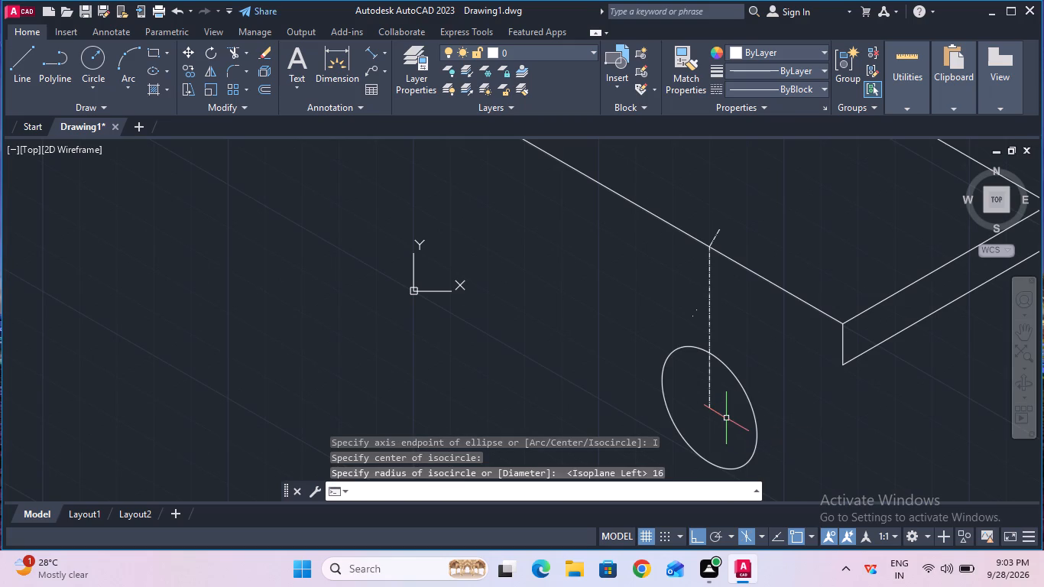
pyautogui.press('Escape')
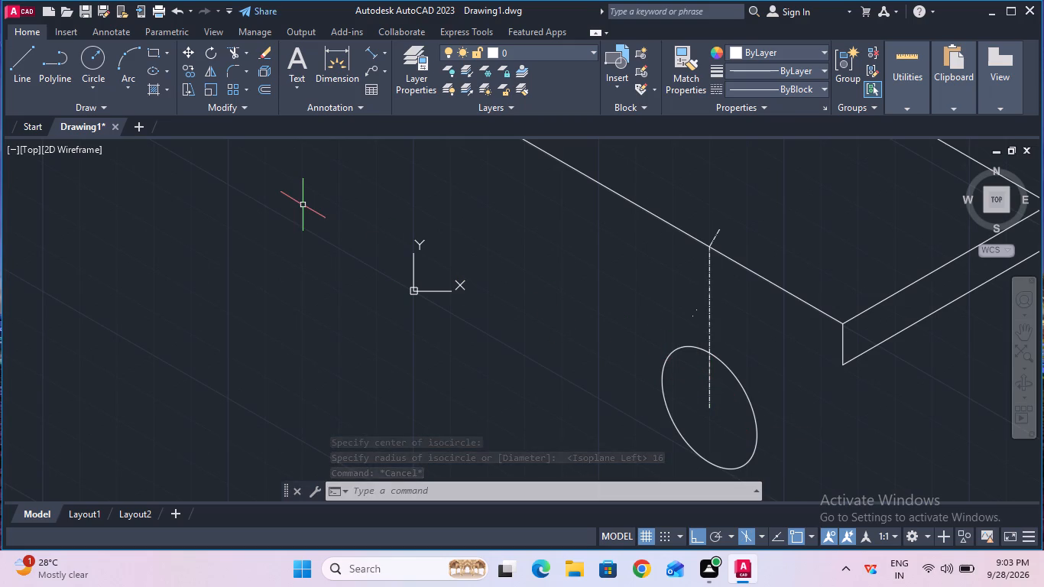
# Draw a concentric isocircle of radius 30 mm around the same center at the centerline's lower end.
pyautogui.write('ell')
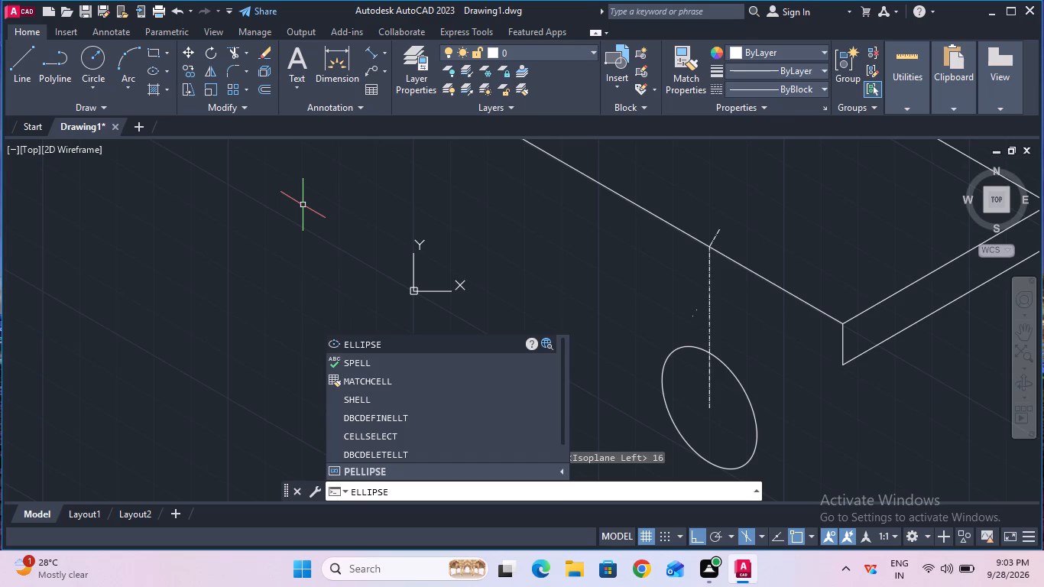
pyautogui.click(372, 344)
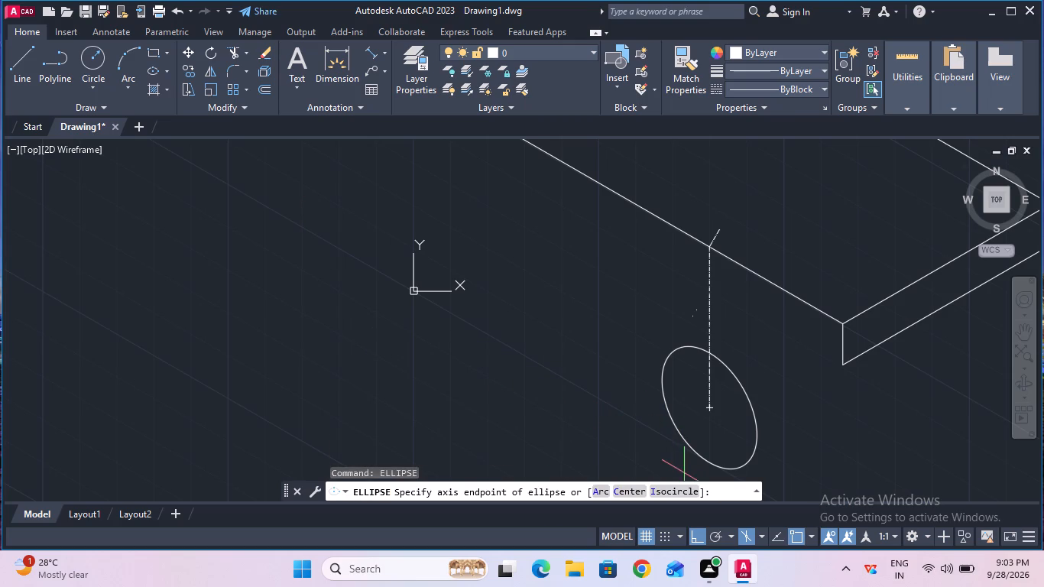
pyautogui.click(682, 492)
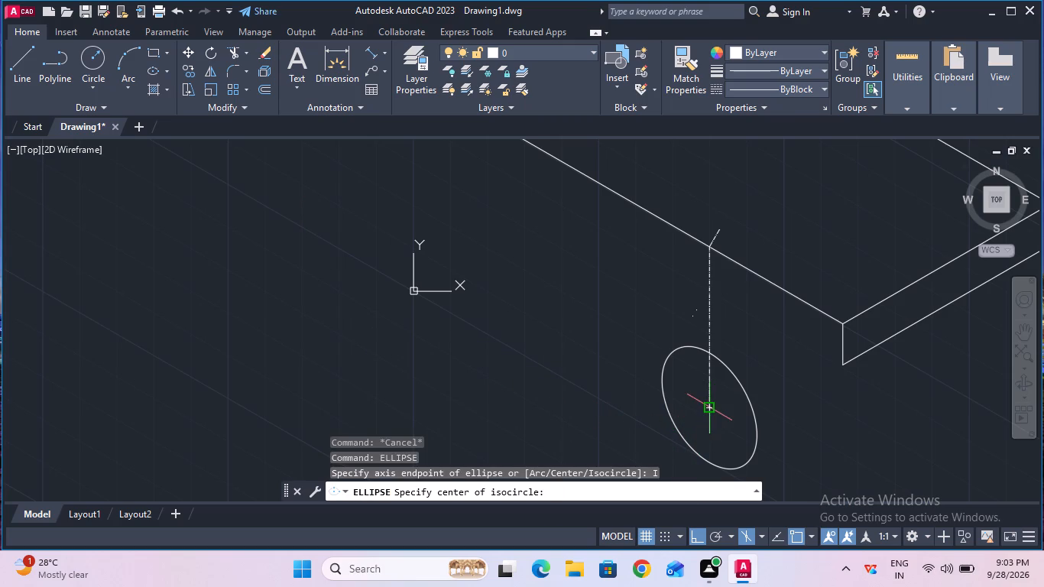
pyautogui.click(705, 408)
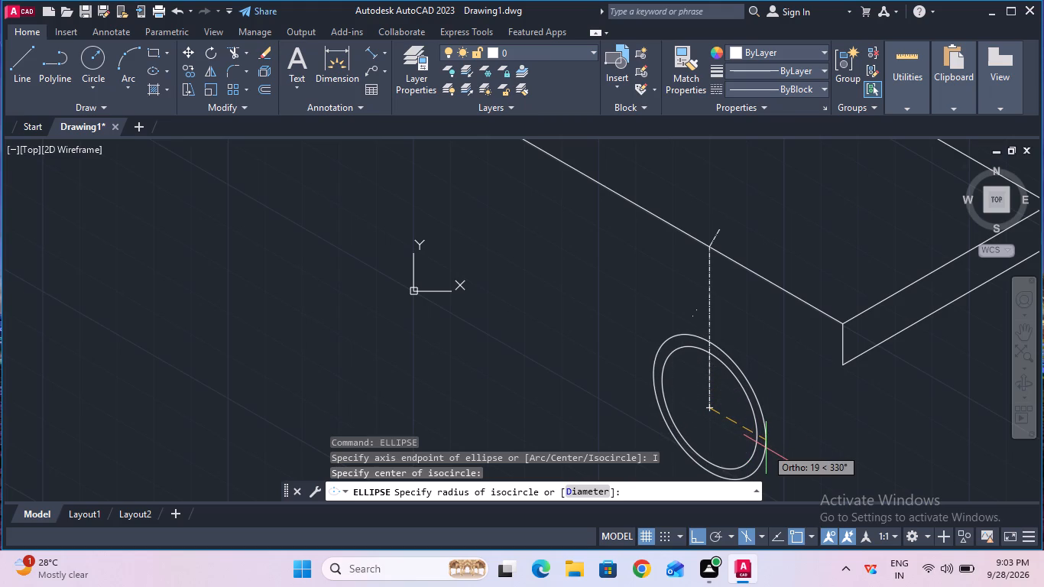
pyautogui.write('30')
pyautogui.press('Return')
pyautogui.press('Escape')
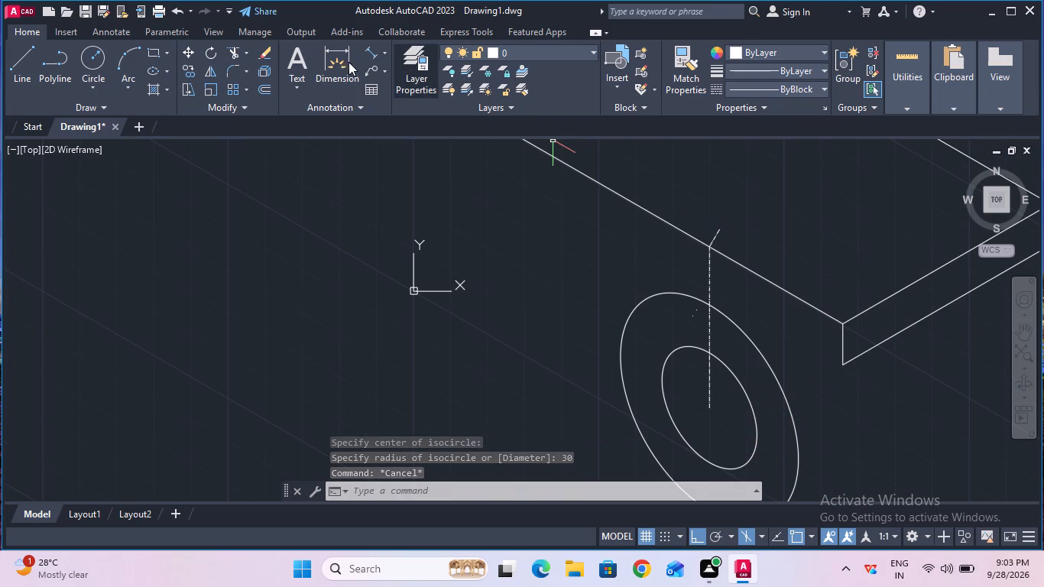
# Remove the short slanted line above the centerline on the base's top face with Trim.
pyautogui.click(234, 48)
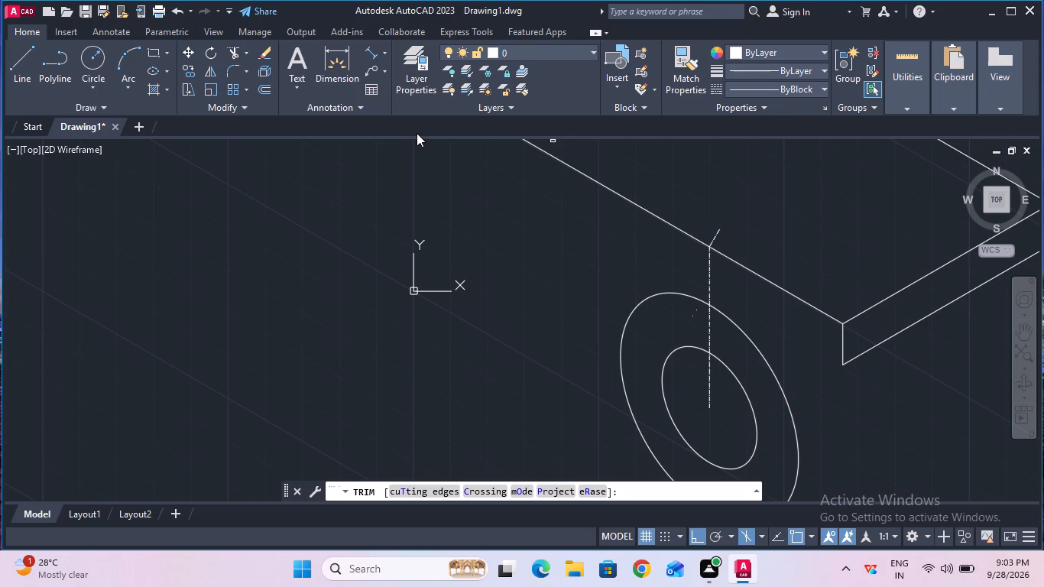
pyautogui.click(716, 236)
pyautogui.press('Escape')
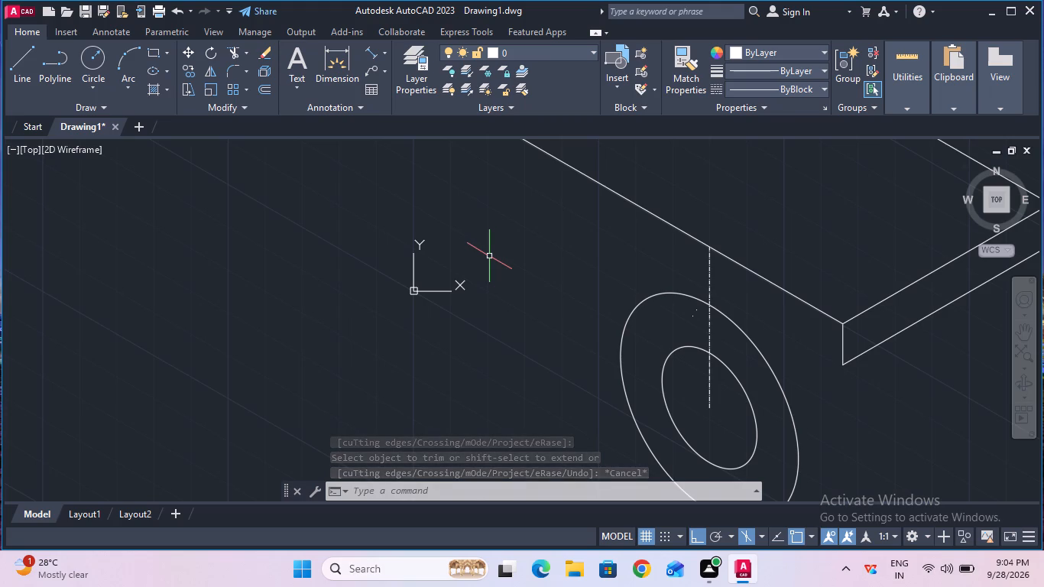
# Draw a 12 mm vertical line downward from the far left corner of the base's front top edge.
pyautogui.keyDown('ctrl'); pyautogui.scroll(-2, 489, 256); pyautogui.keyUp('ctrl')
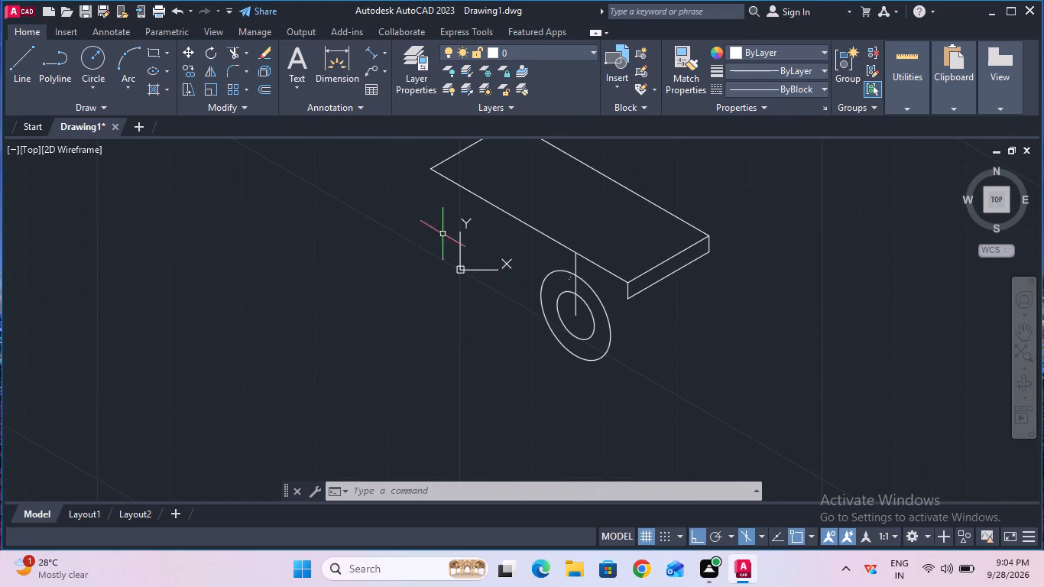
pyautogui.click(32, 75)
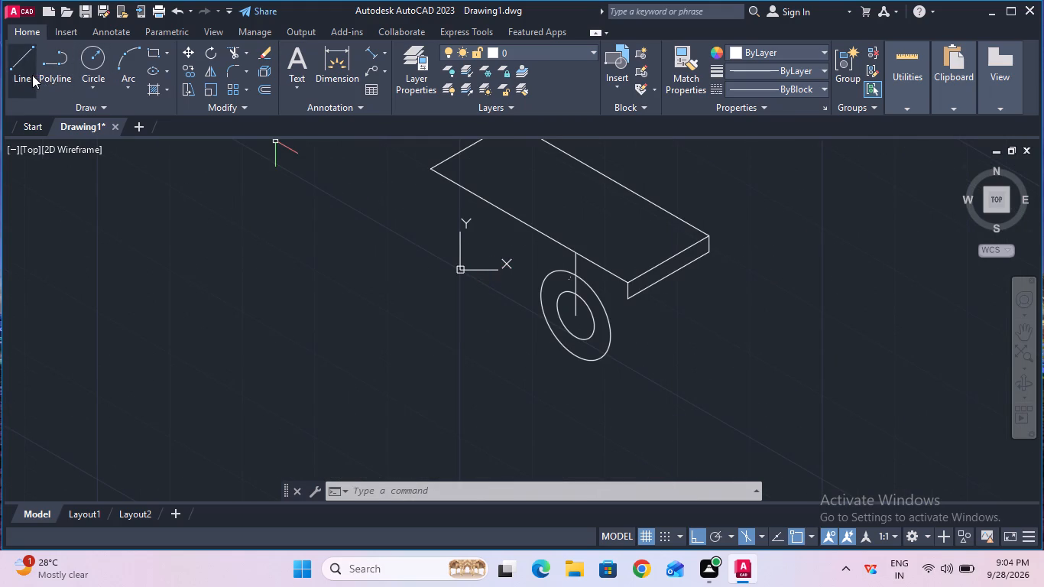
pyautogui.click(433, 171)
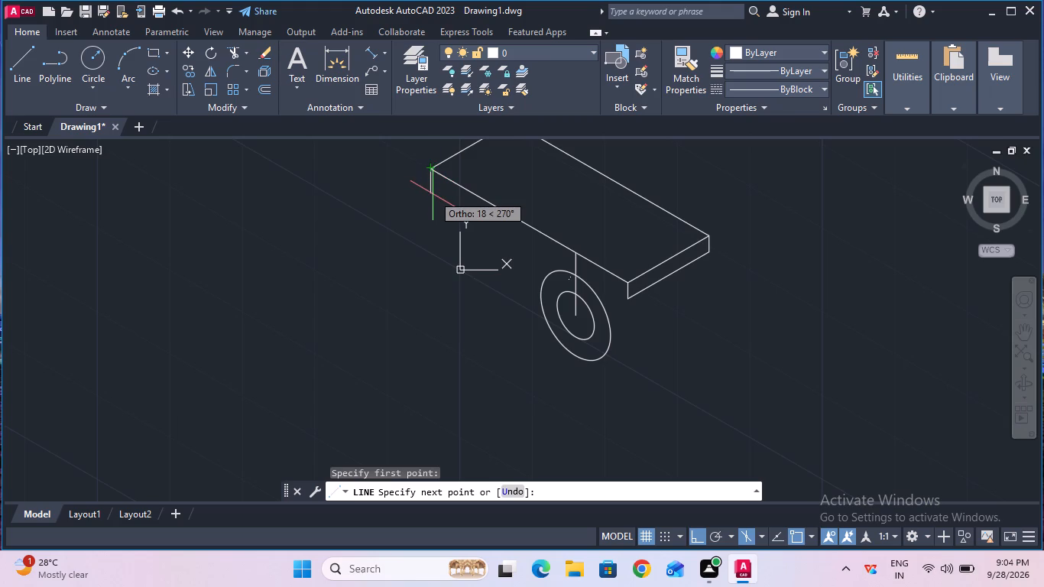
pyautogui.write('12')
pyautogui.press('Return')
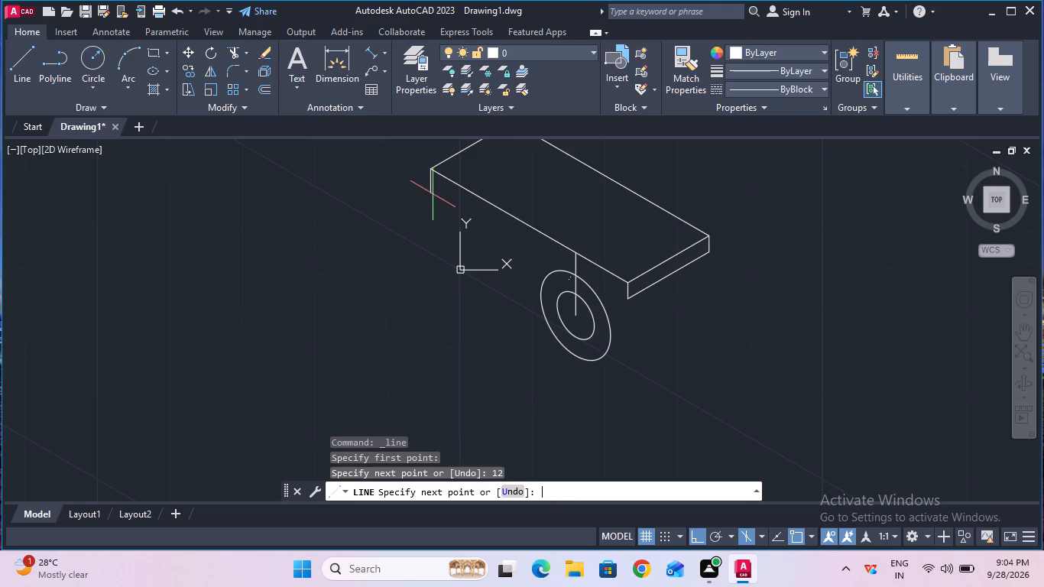
pyautogui.press('Escape')
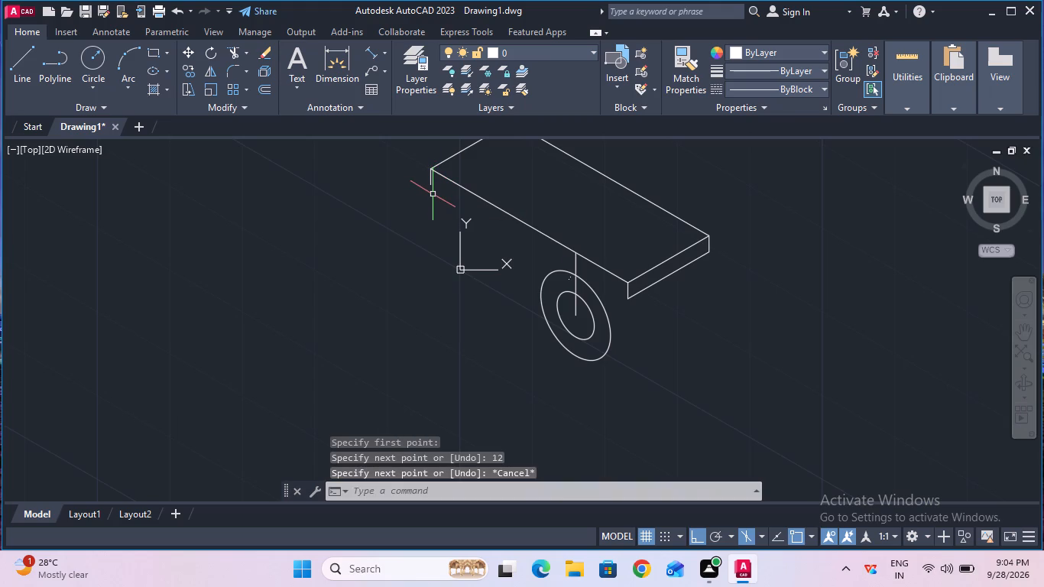
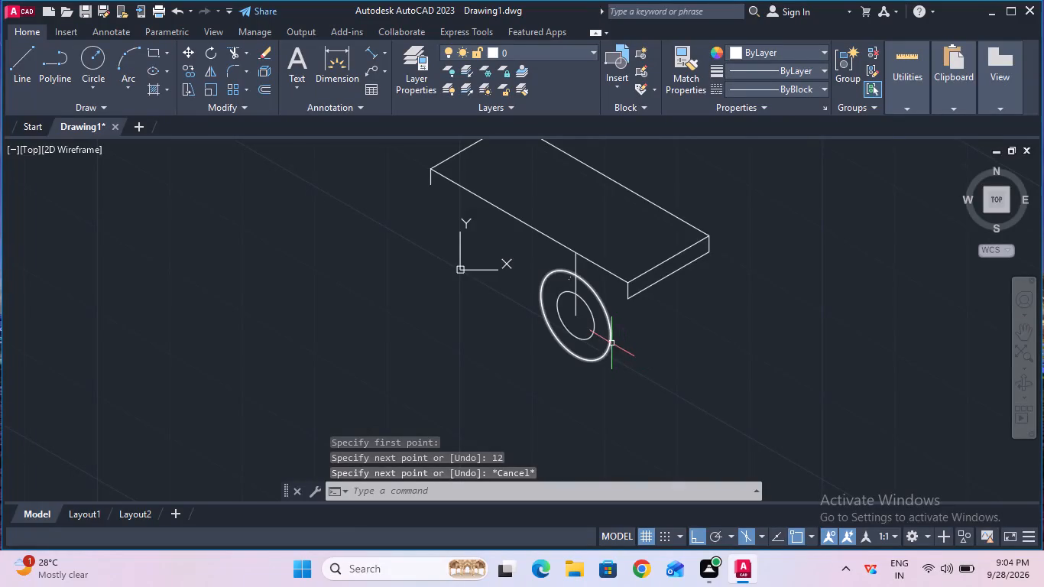
# Draw a line from the lower end of the base's near vertical edge to the lower side of the 30 mm radius isocircle, with Ortho off.
pyautogui.keyDown('ctrl'); pyautogui.scroll(1, 611, 343); pyautogui.keyUp('ctrl')
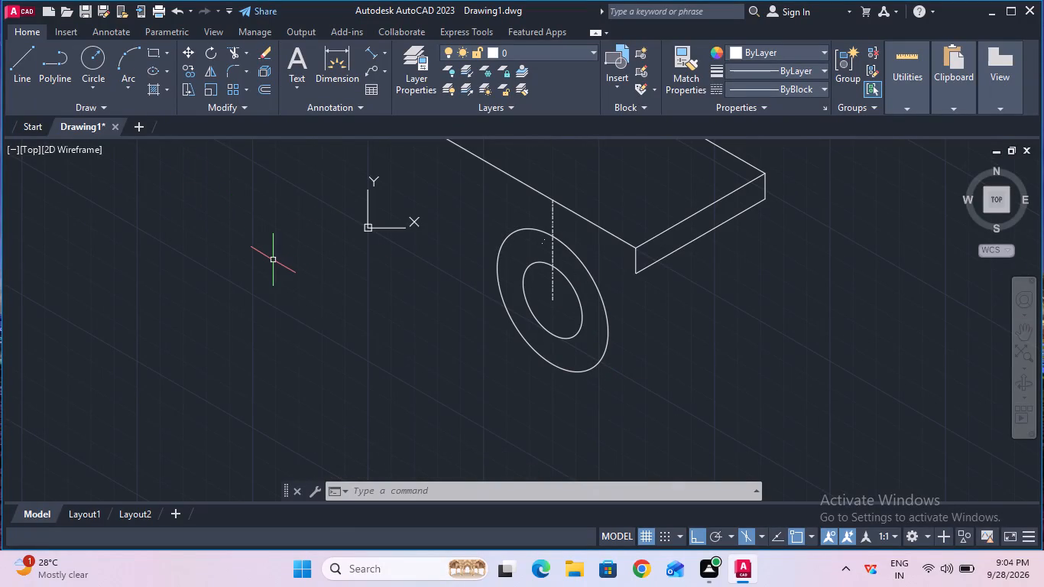
pyautogui.press('l')
pyautogui.press('Return')
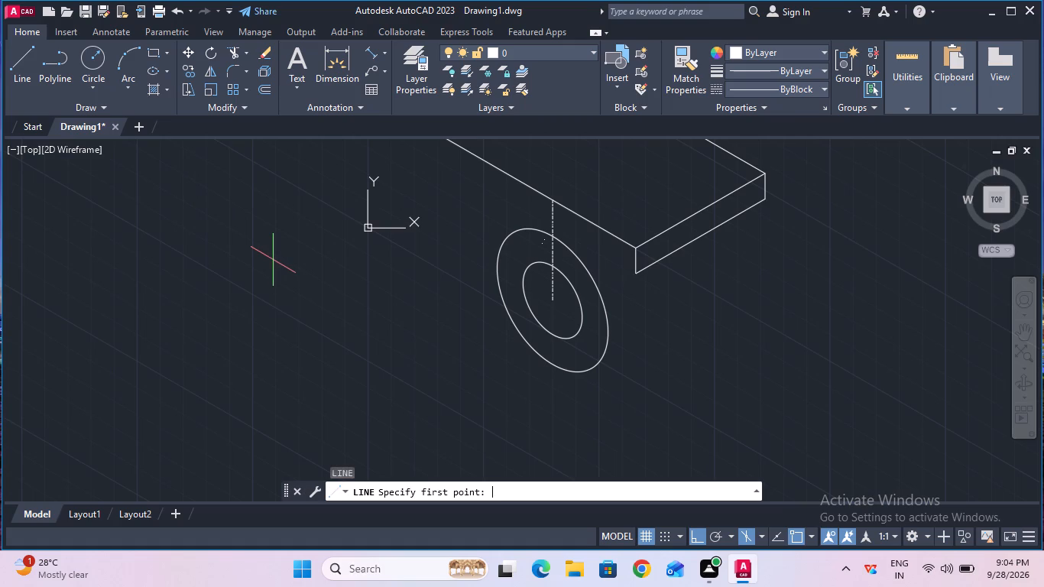
pyautogui.write('tan')
pyautogui.press('Return')
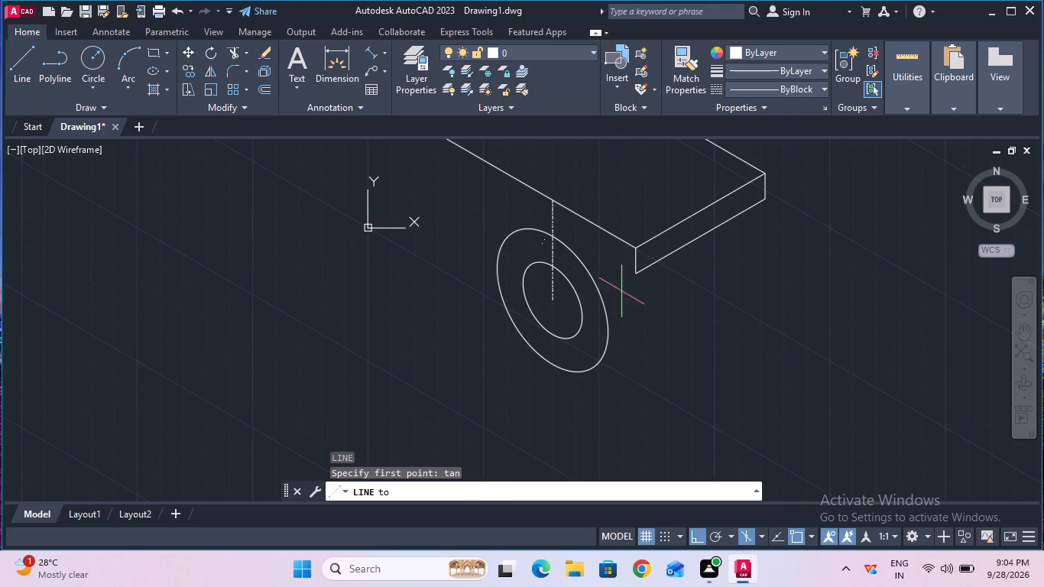
pyautogui.click(636, 271)
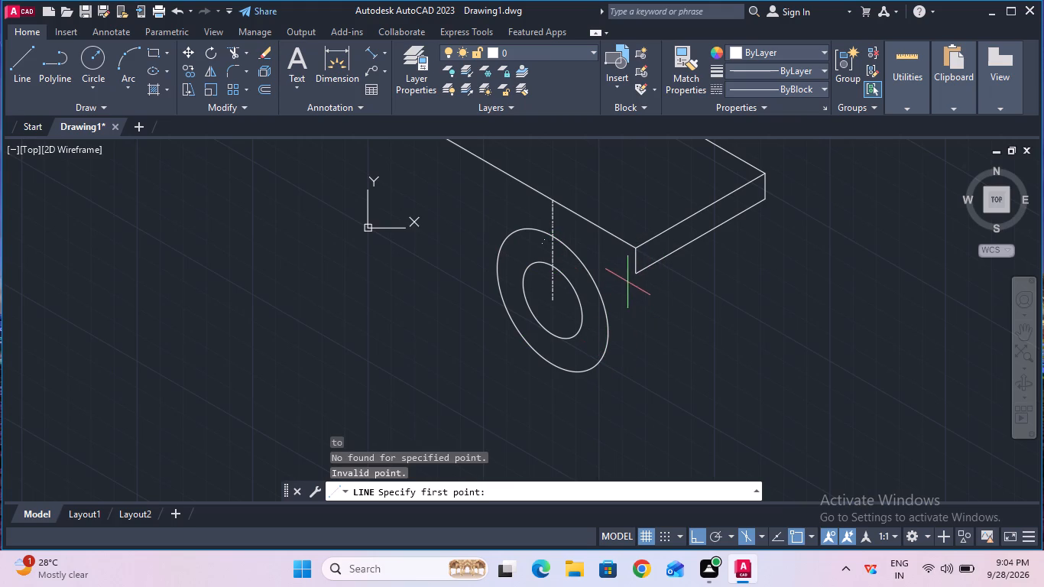
pyautogui.click(634, 277)
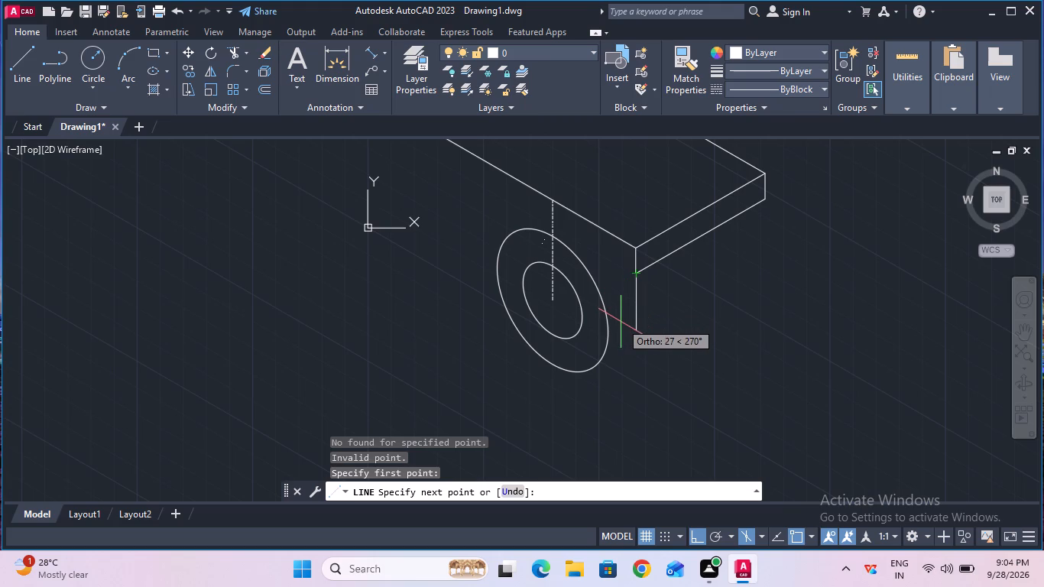
pyautogui.press('F8')
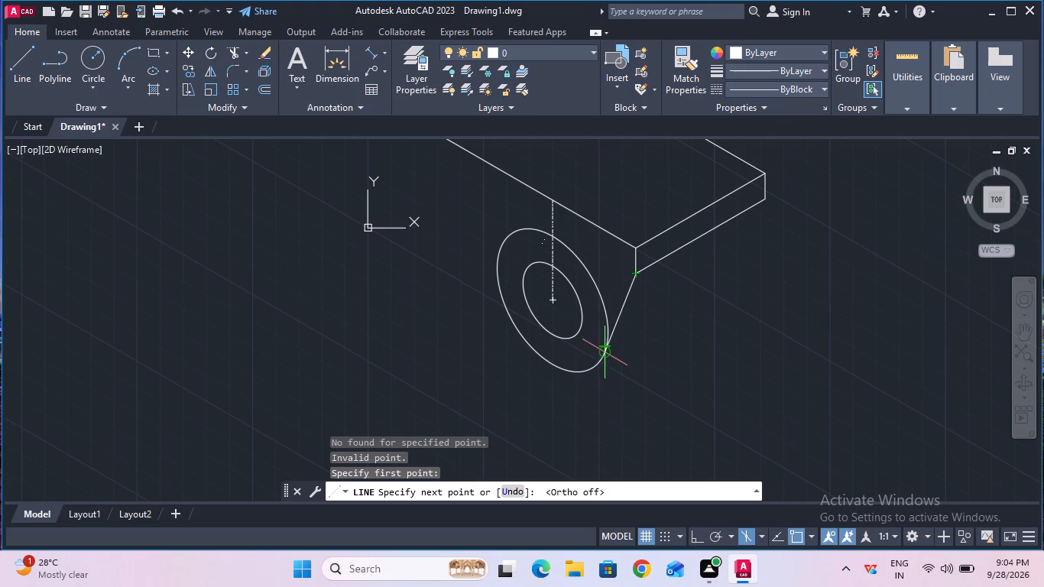
pyautogui.click(605, 356)
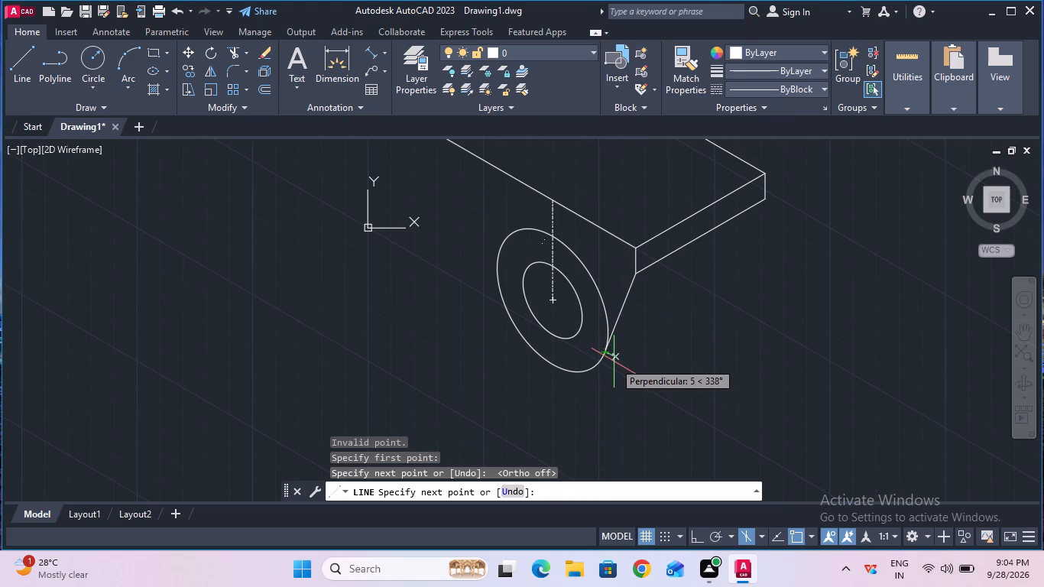
pyautogui.press('Escape')
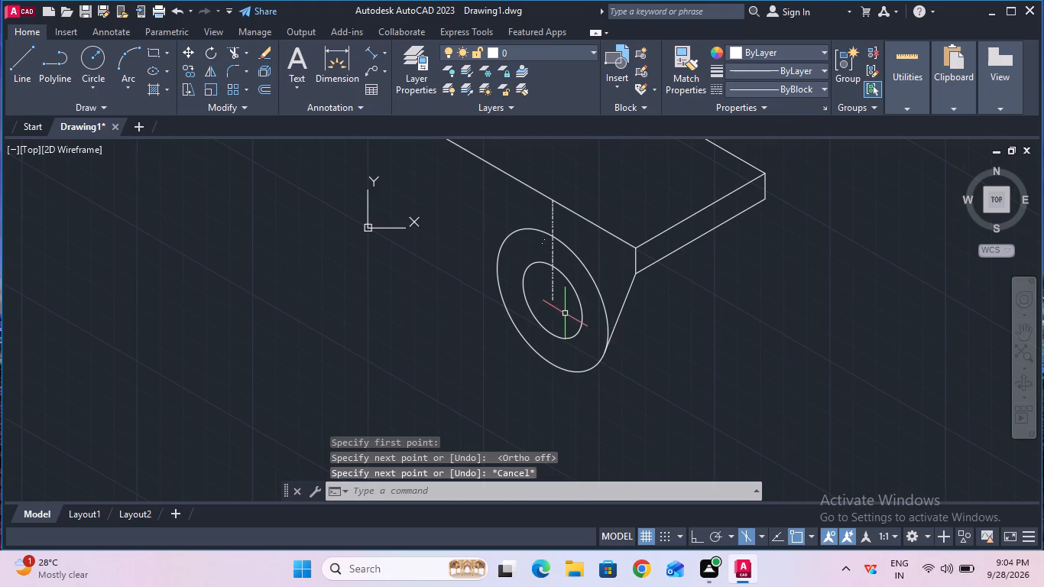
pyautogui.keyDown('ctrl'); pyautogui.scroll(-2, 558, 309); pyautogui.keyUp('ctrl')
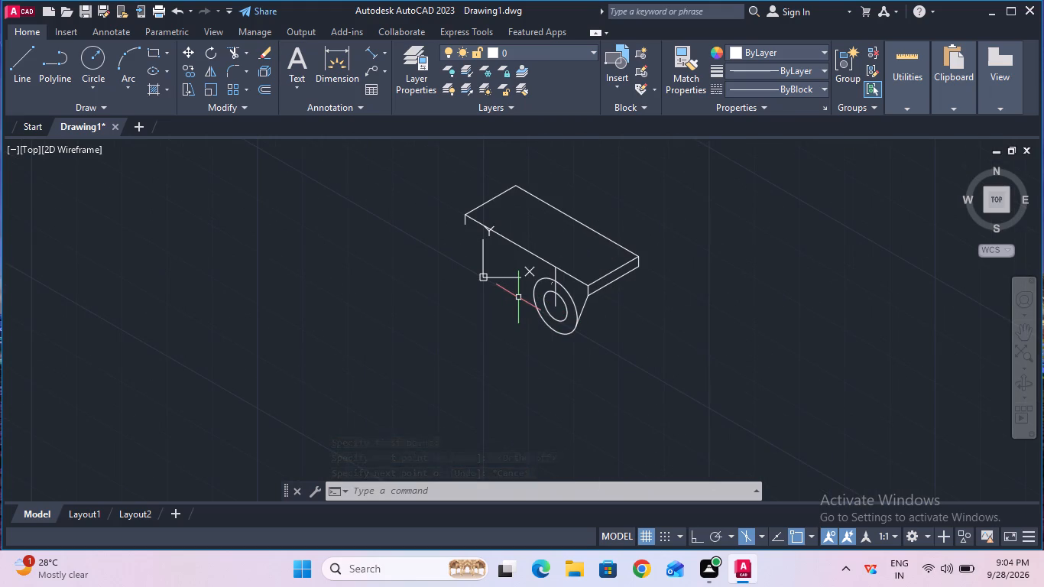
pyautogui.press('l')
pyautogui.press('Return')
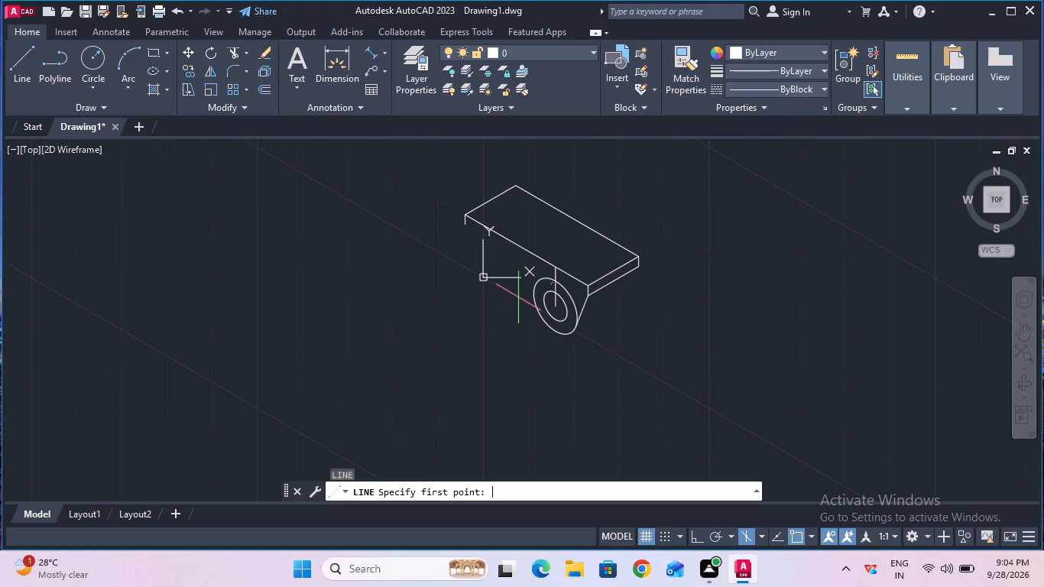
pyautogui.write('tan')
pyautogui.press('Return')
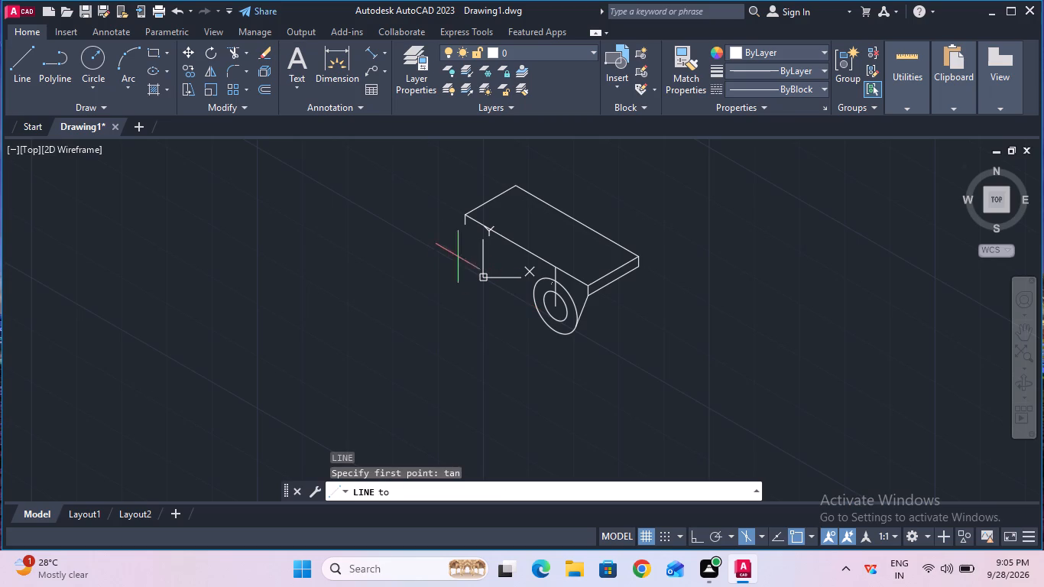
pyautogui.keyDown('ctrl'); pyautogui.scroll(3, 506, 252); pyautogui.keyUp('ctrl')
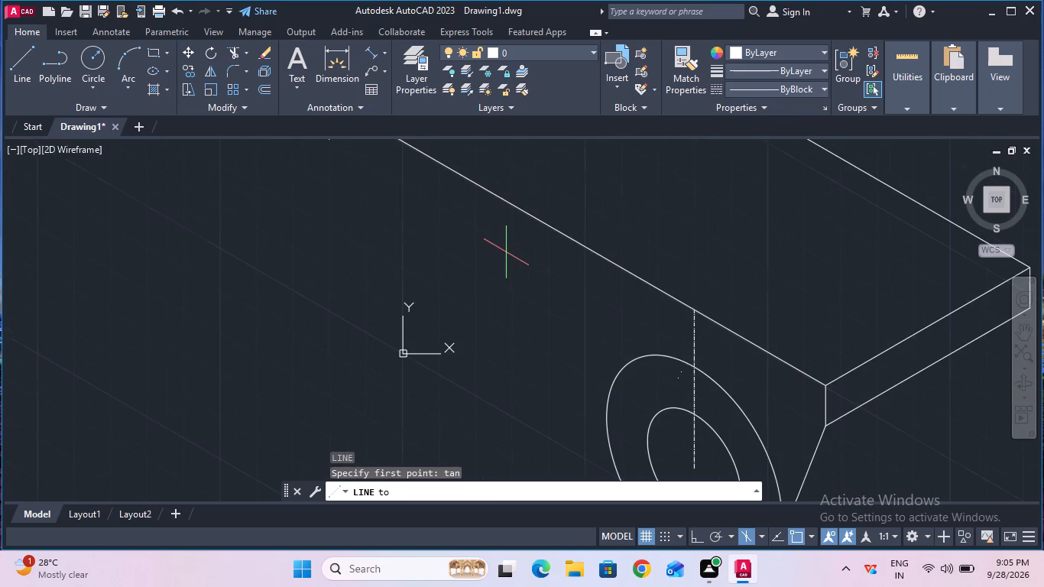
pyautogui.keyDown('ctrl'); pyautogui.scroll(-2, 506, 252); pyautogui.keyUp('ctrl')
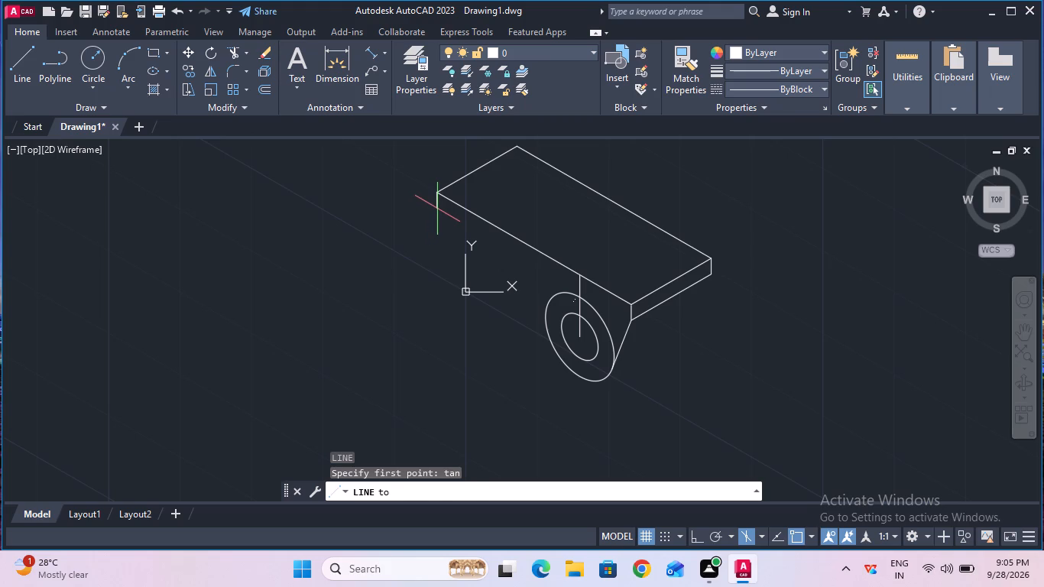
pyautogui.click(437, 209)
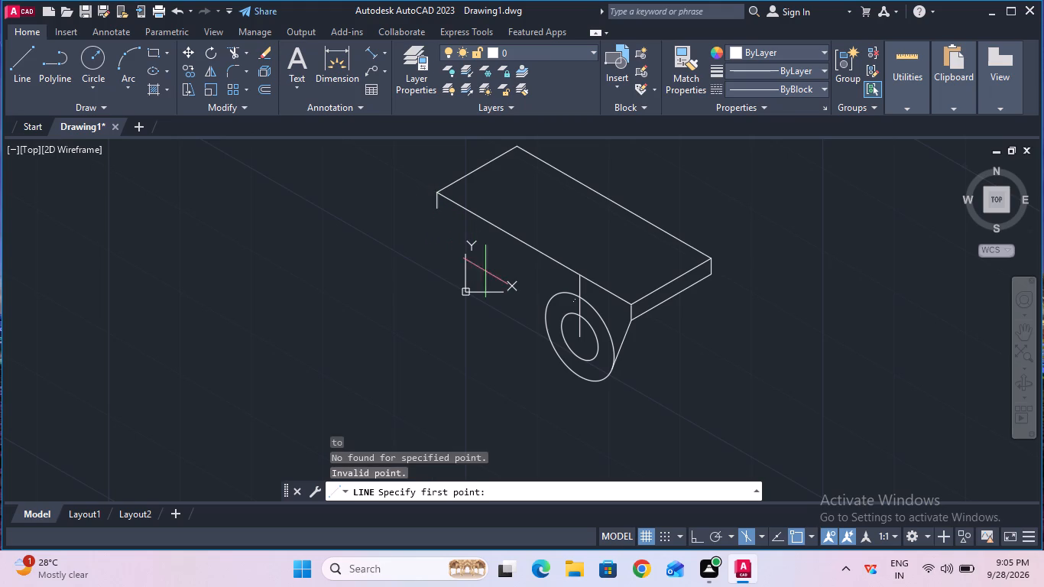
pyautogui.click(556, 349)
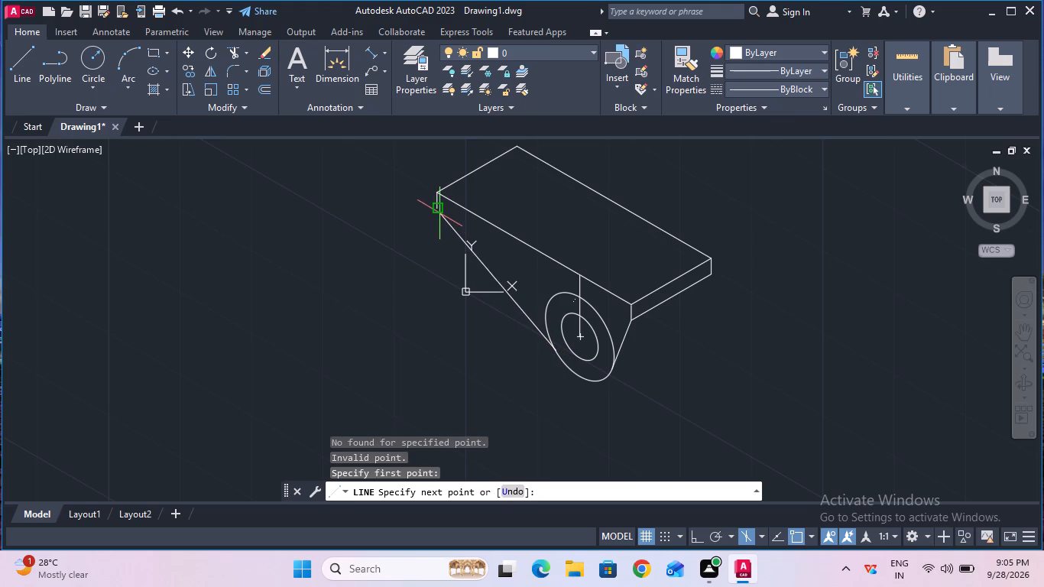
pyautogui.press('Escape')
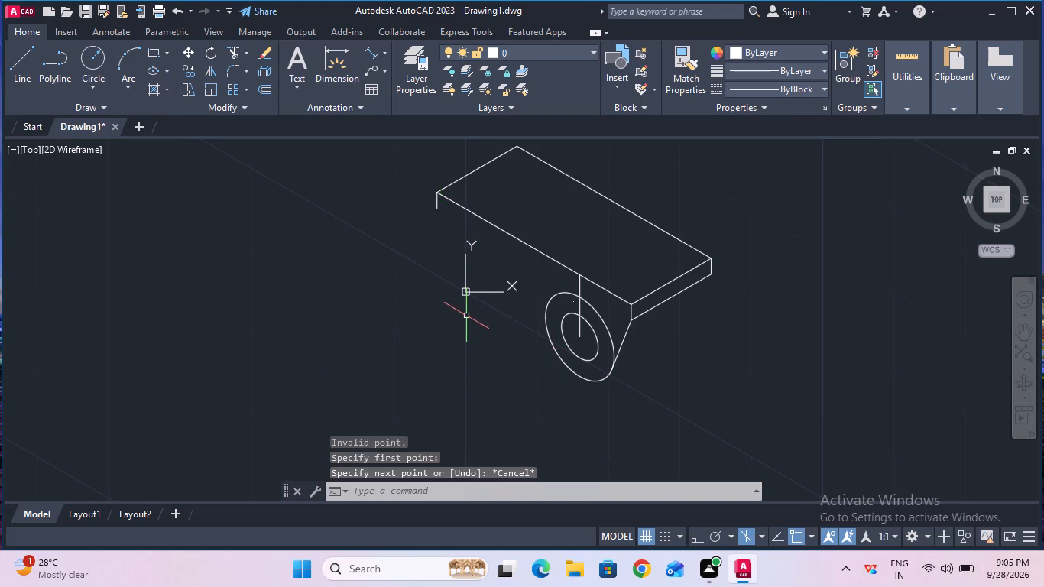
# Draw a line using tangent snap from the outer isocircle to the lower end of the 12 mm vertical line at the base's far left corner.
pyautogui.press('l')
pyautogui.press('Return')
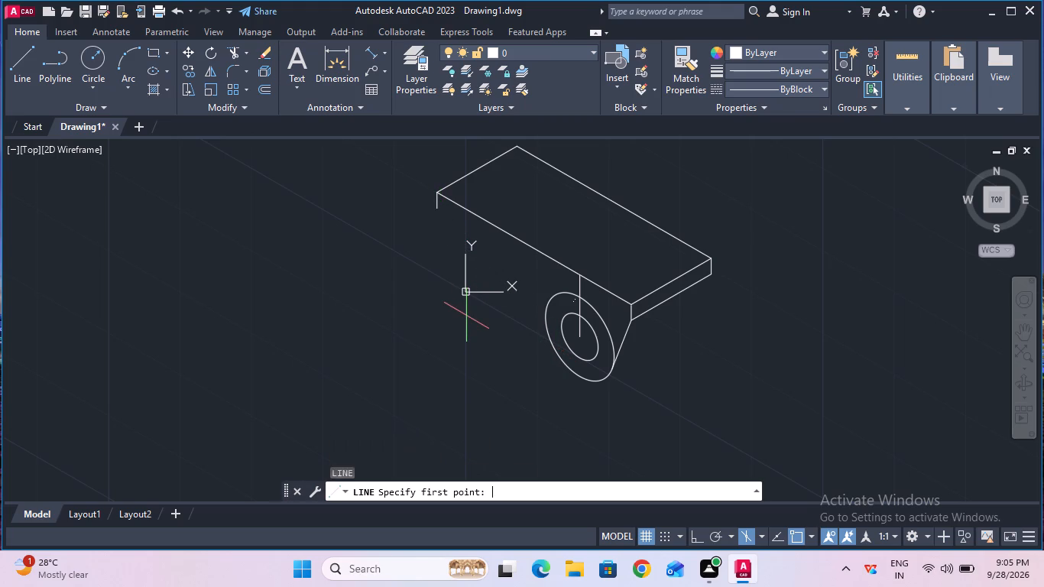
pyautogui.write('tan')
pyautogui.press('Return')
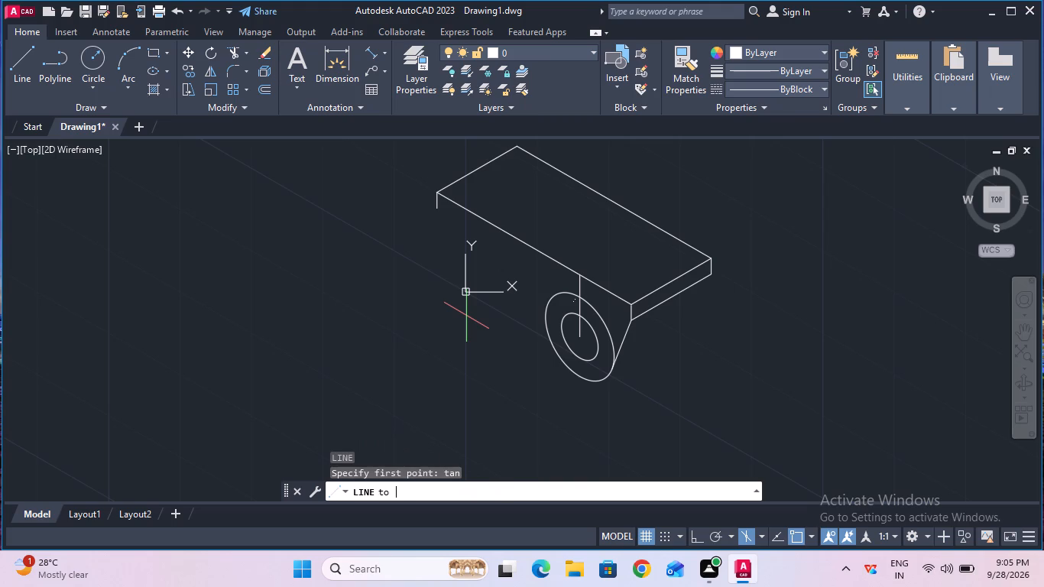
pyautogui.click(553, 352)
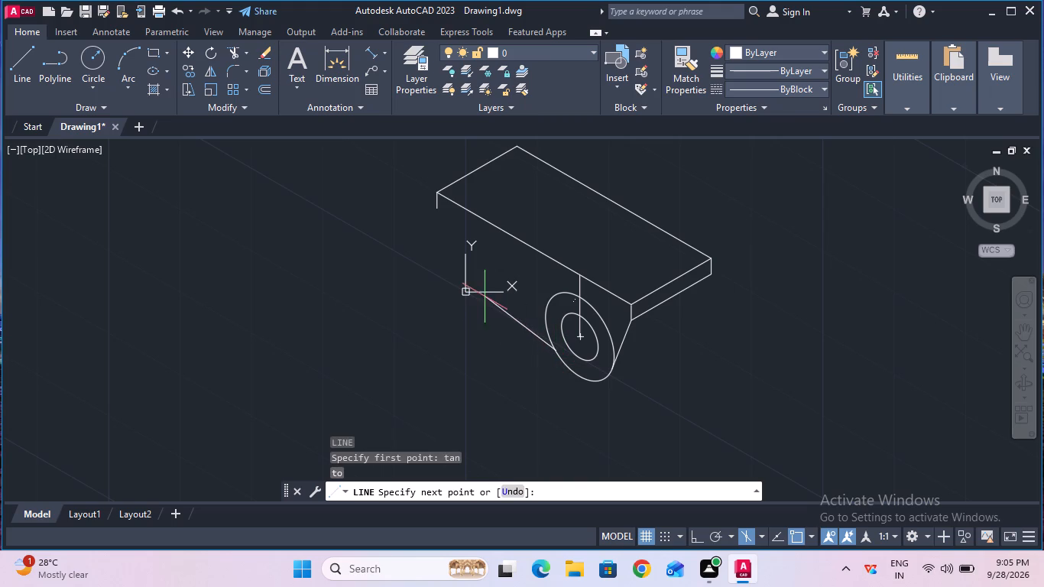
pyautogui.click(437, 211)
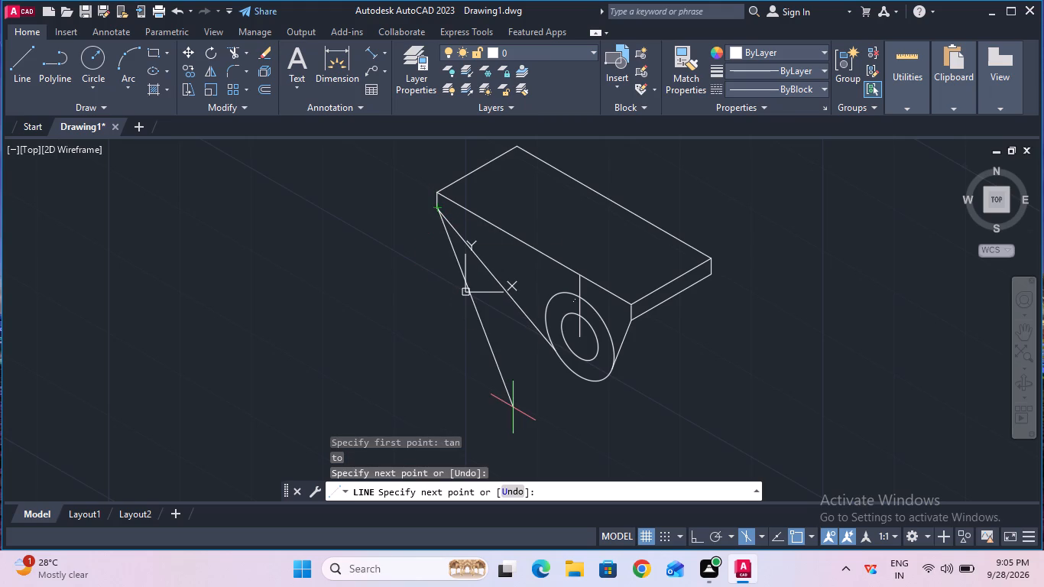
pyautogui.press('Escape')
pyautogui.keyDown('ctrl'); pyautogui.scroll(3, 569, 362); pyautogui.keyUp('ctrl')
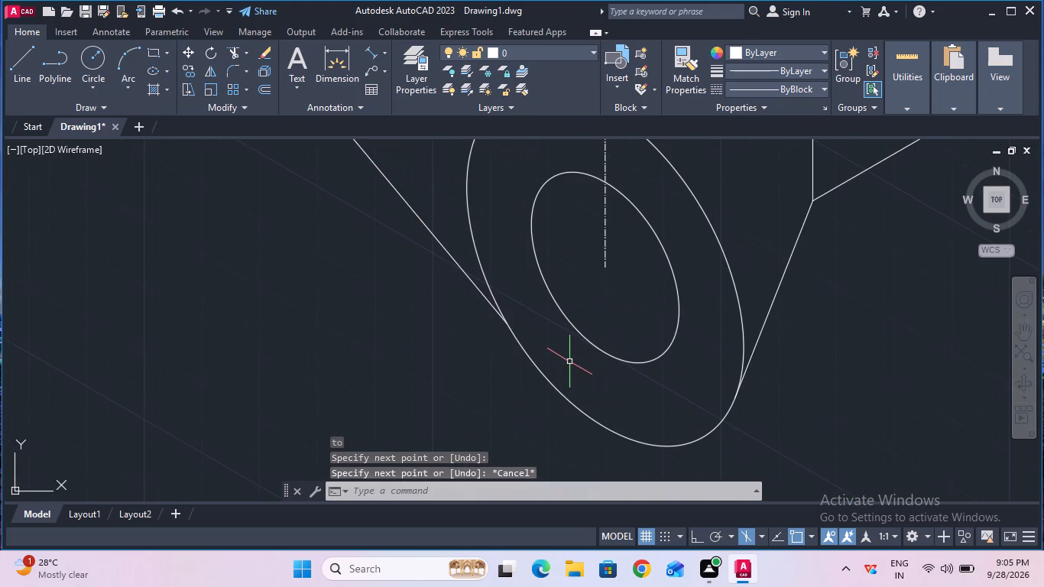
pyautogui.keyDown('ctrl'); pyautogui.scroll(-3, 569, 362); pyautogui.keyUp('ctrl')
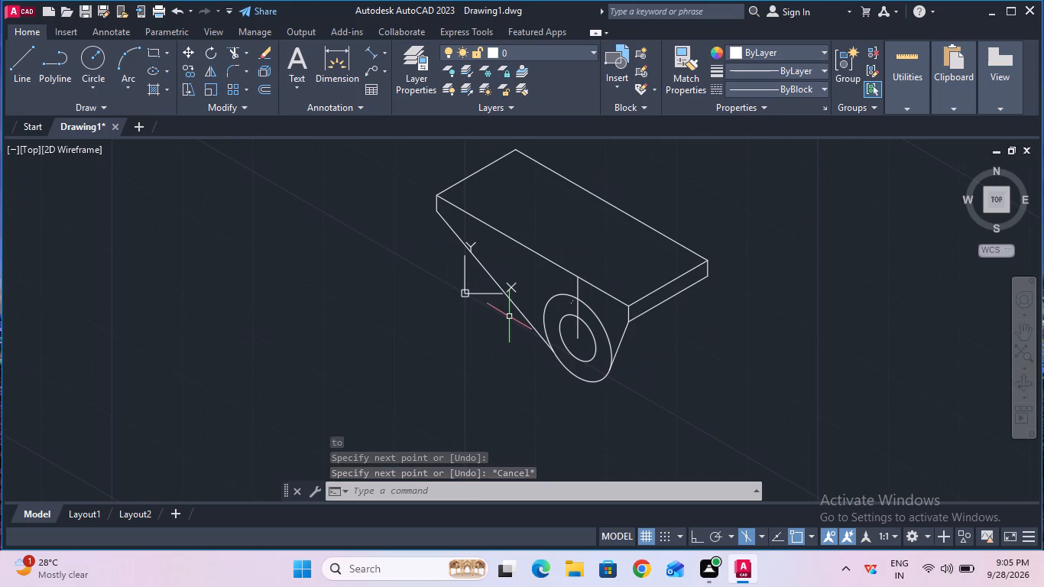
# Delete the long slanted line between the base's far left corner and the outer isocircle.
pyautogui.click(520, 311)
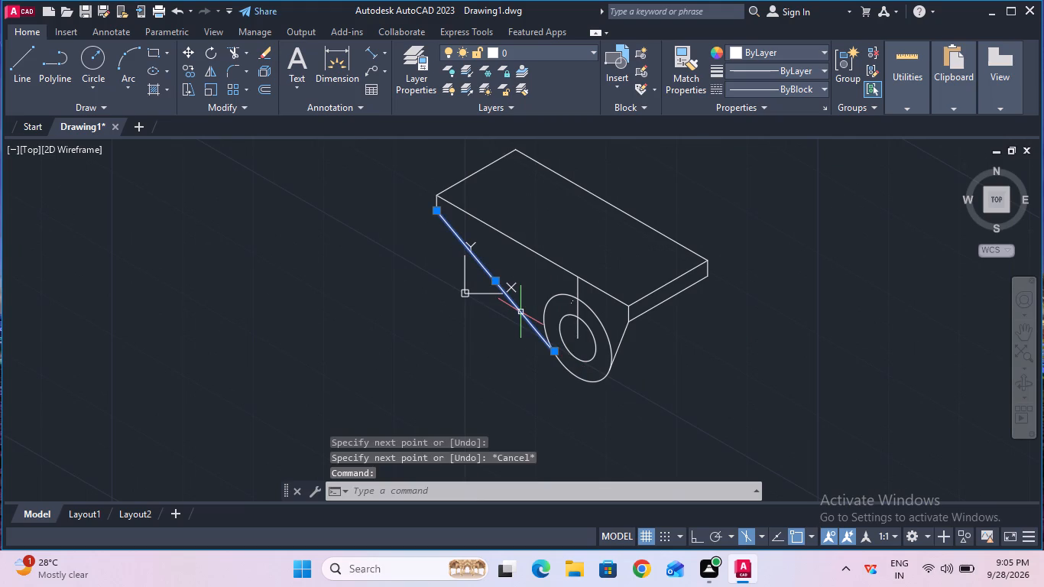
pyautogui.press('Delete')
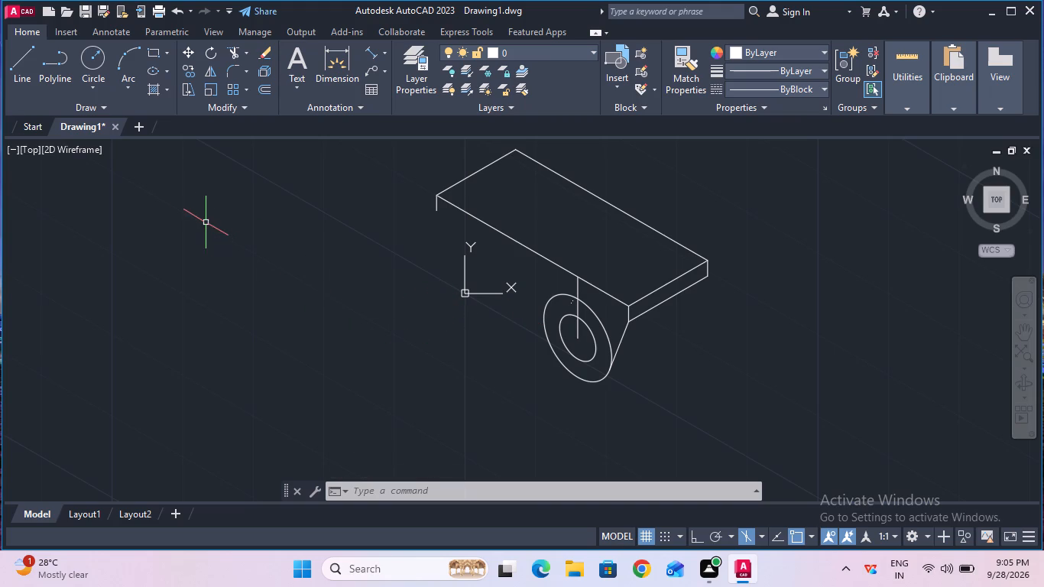
# Draw a line from the lower end of the base's far left vertical edge to the lower left side of the outer isocircle.
pyautogui.click(12, 88)
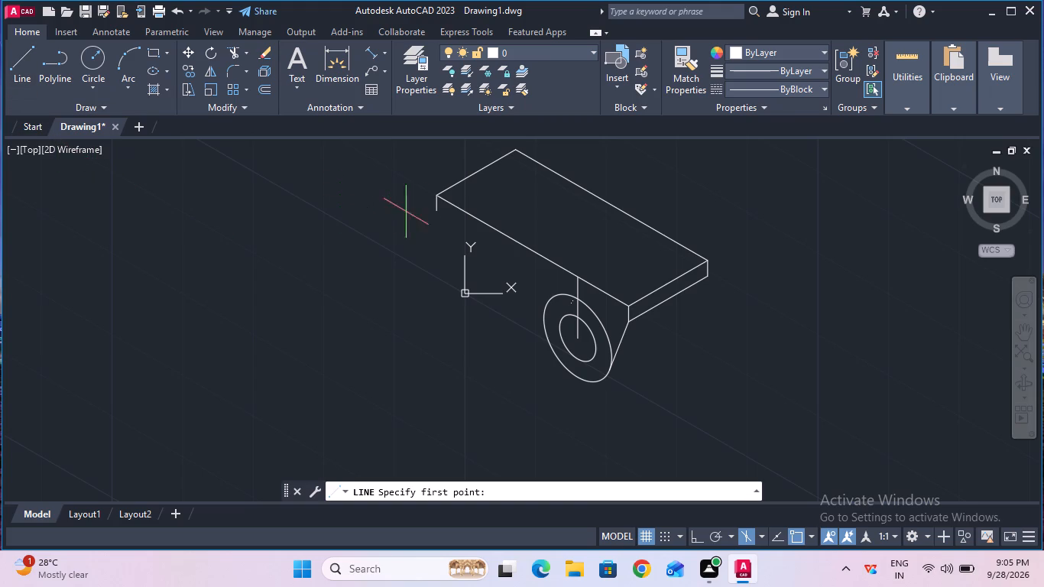
pyautogui.click(440, 213)
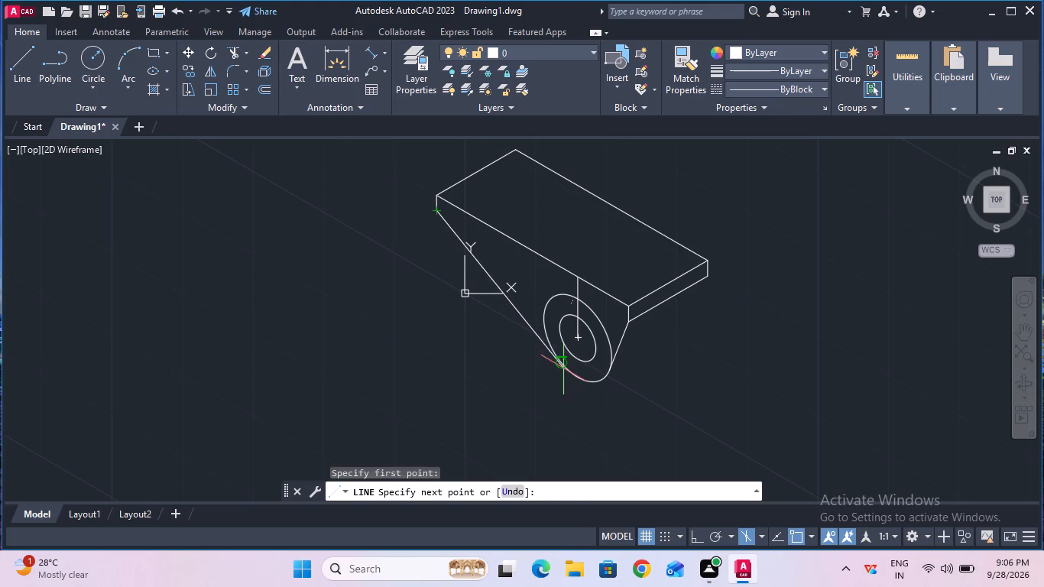
pyautogui.click(565, 367)
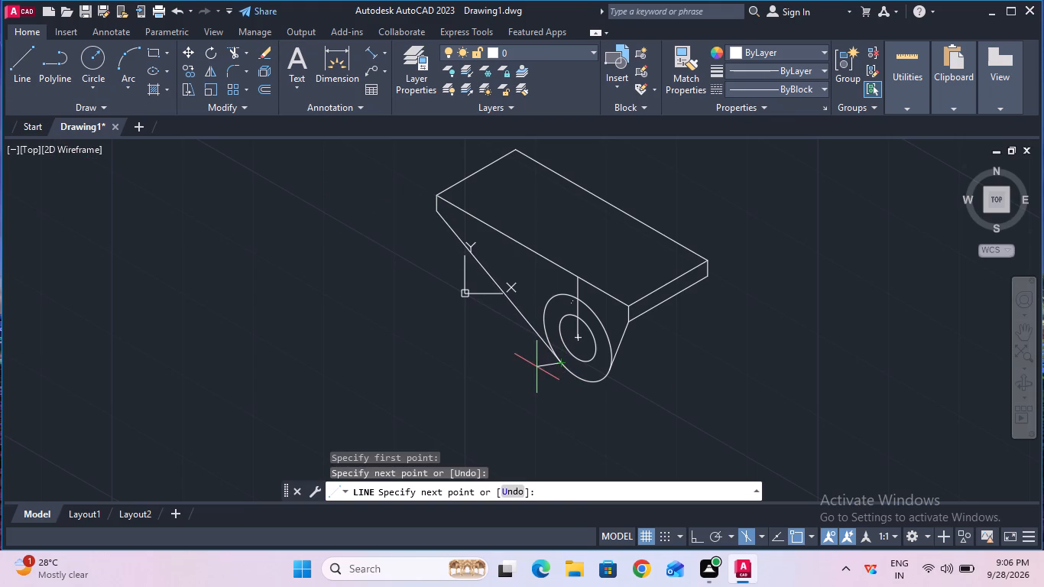
pyautogui.press('Escape')
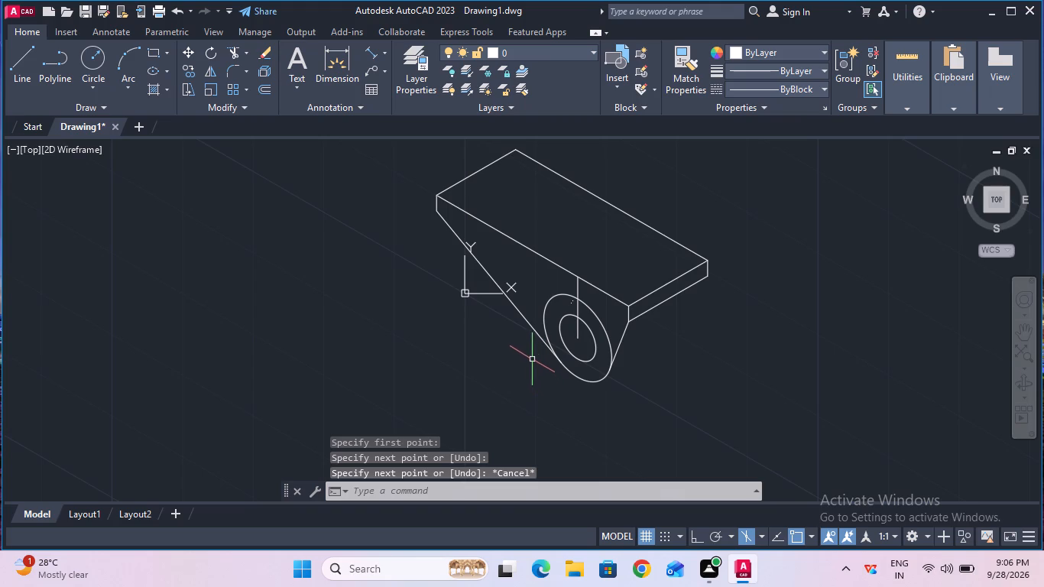
# Trim away the outer isocircle's upper arc between the two slanted lines and the entire vertical centerline, keeping the inner isocircle.
pyautogui.click(233, 56)
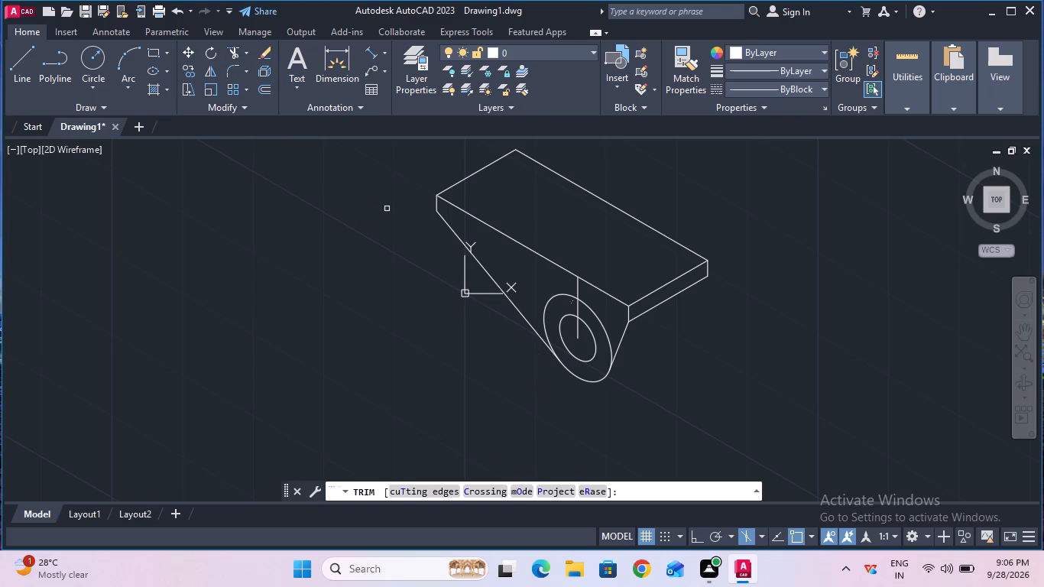
pyautogui.click(546, 306)
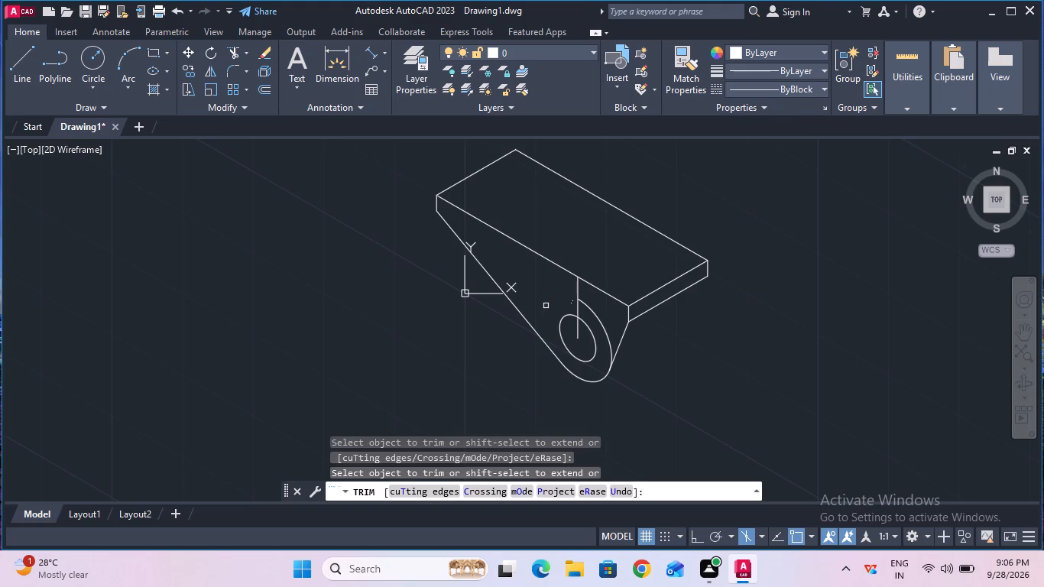
pyautogui.click(579, 293)
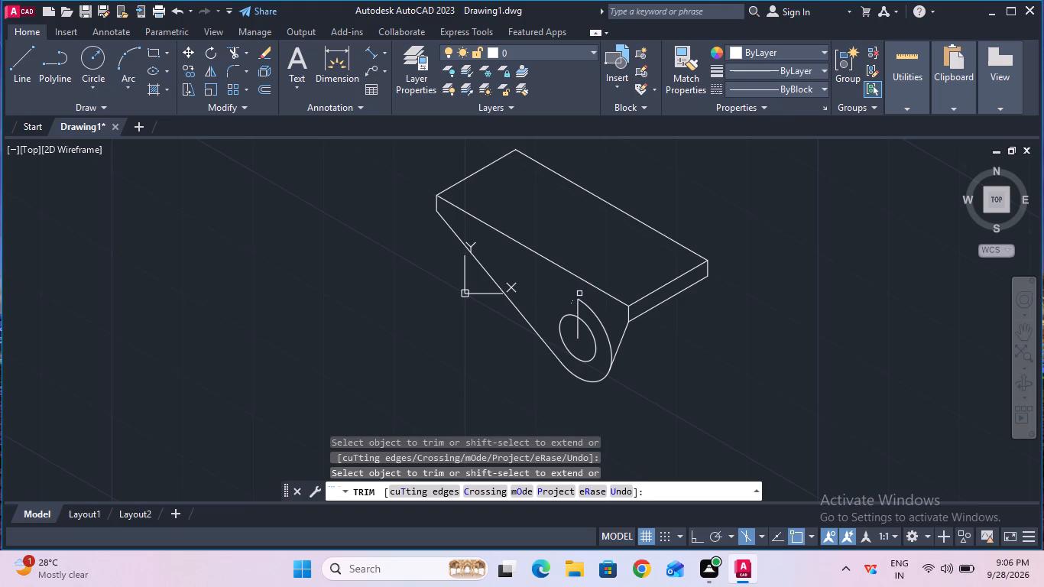
pyautogui.click(579, 302)
pyautogui.click(577, 305)
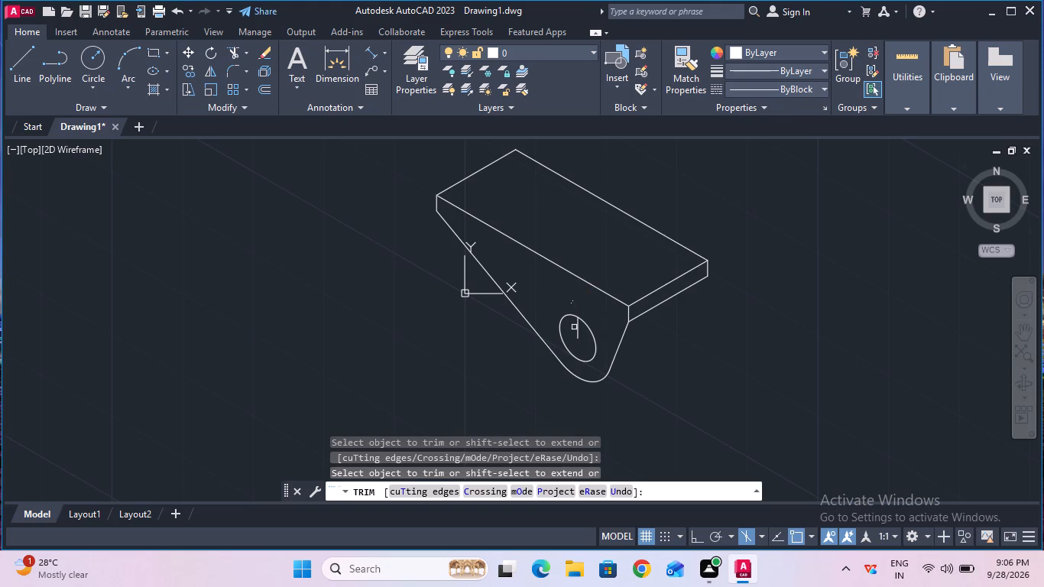
pyautogui.click(577, 329)
pyautogui.press('Escape')
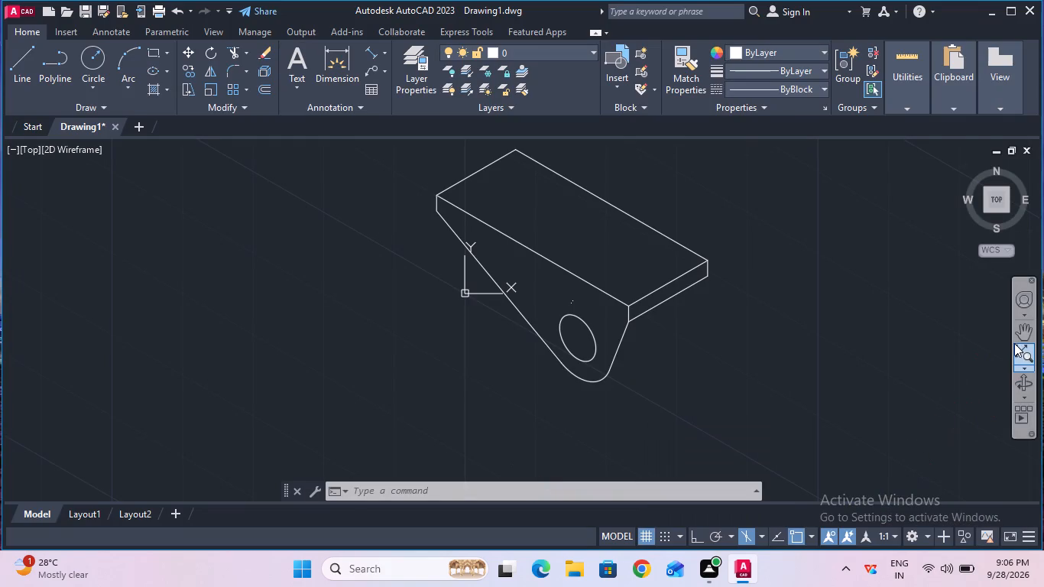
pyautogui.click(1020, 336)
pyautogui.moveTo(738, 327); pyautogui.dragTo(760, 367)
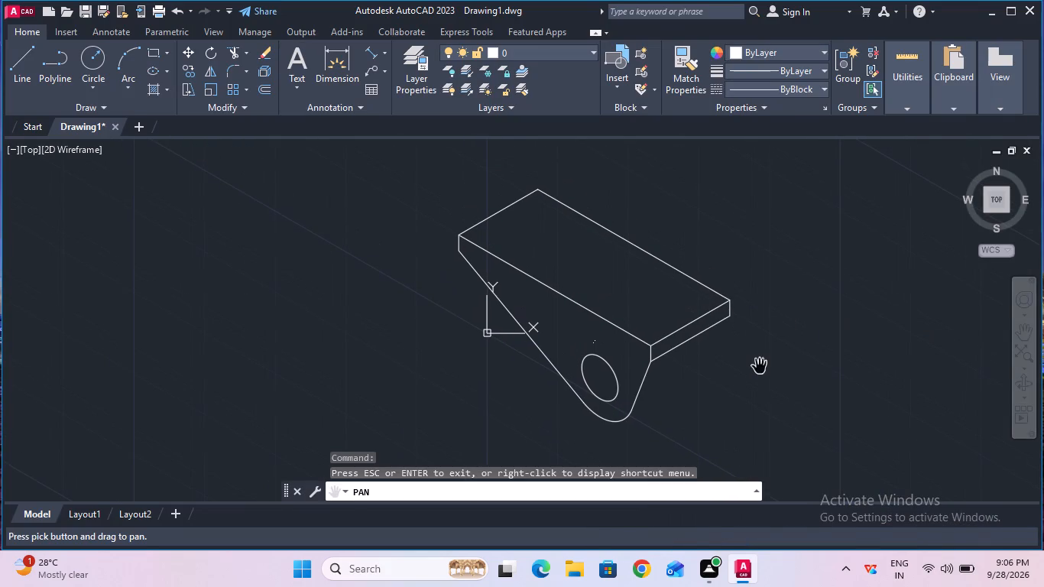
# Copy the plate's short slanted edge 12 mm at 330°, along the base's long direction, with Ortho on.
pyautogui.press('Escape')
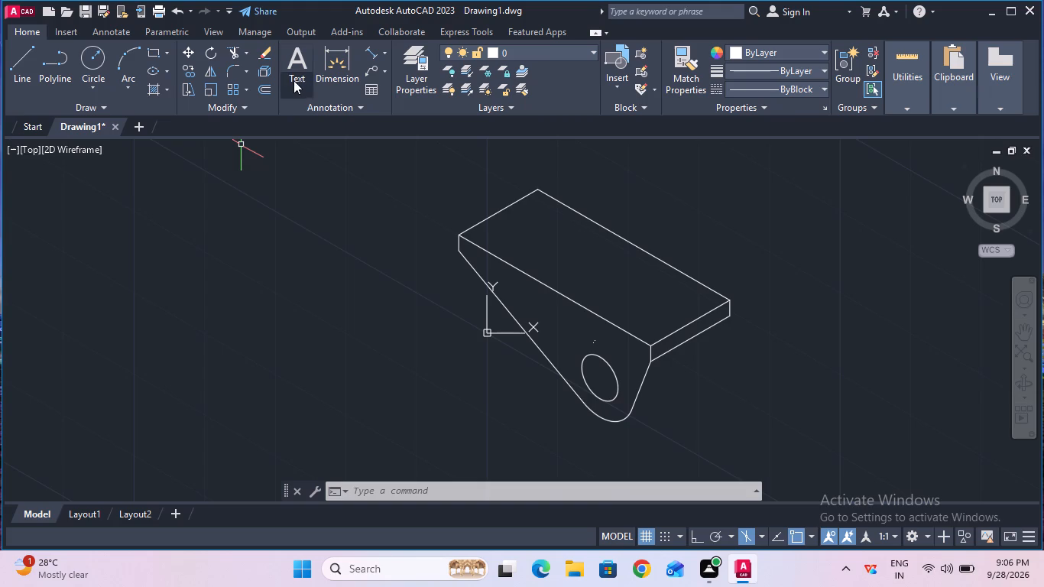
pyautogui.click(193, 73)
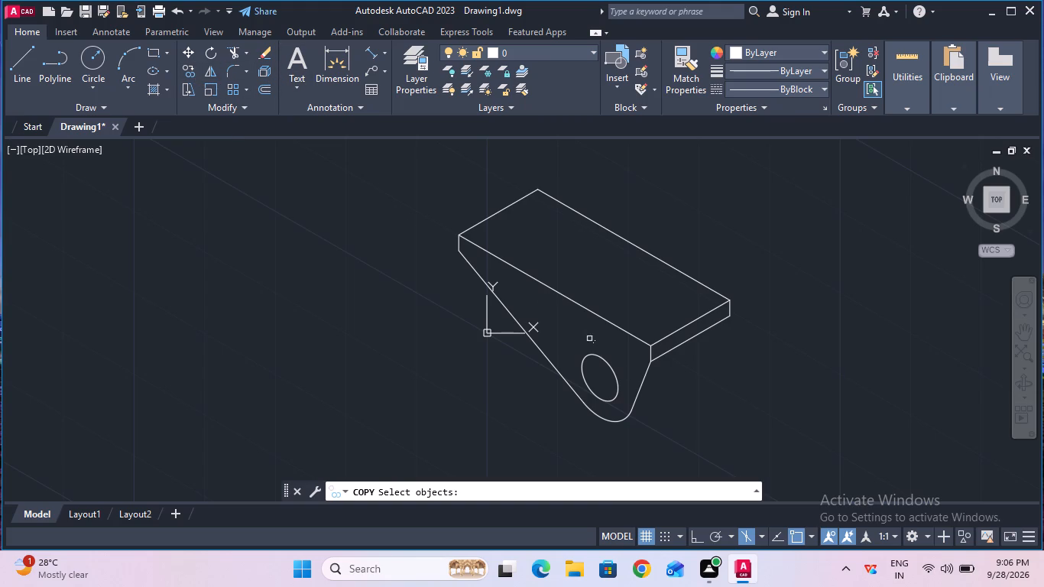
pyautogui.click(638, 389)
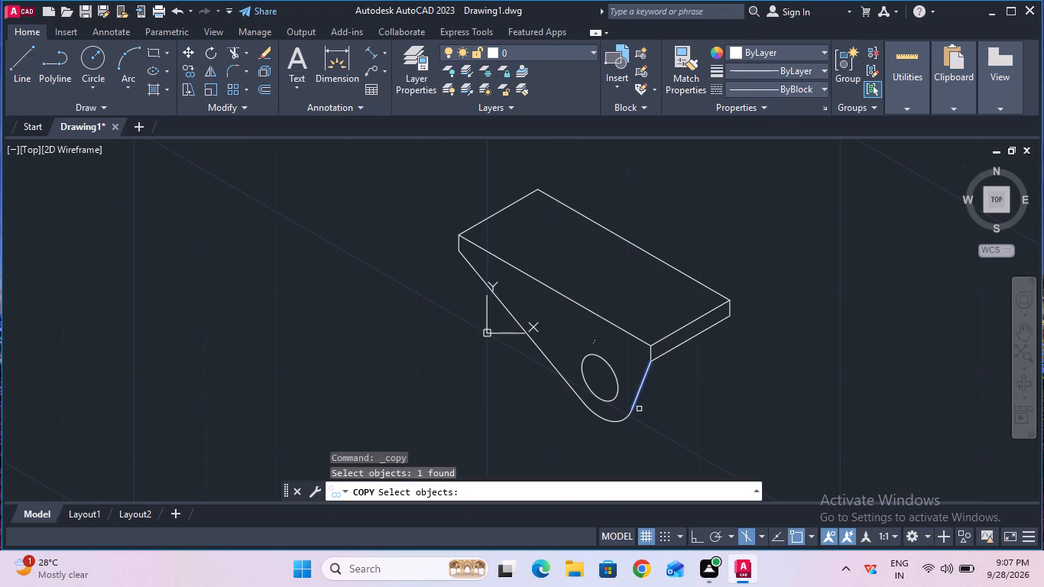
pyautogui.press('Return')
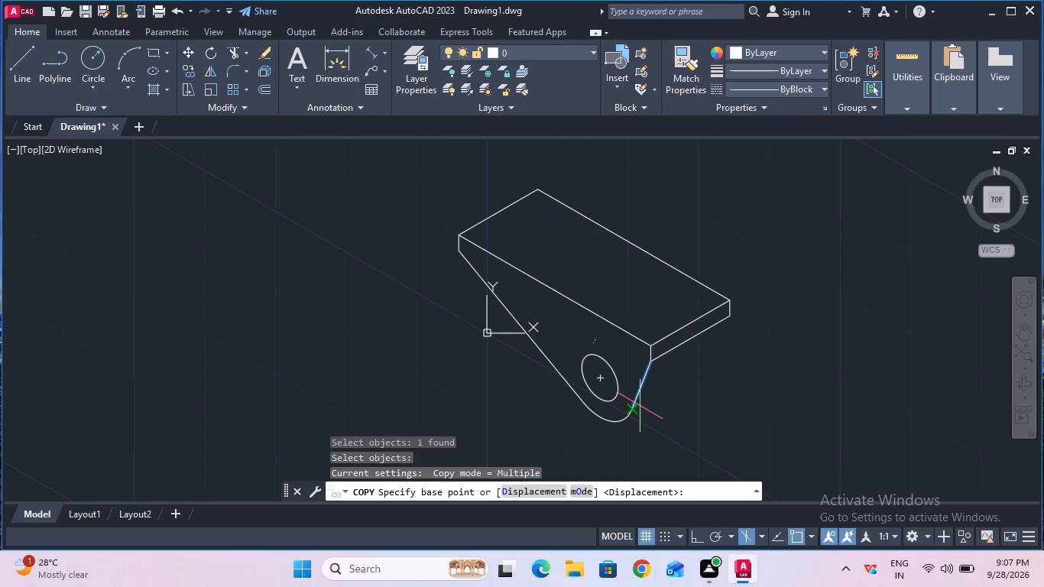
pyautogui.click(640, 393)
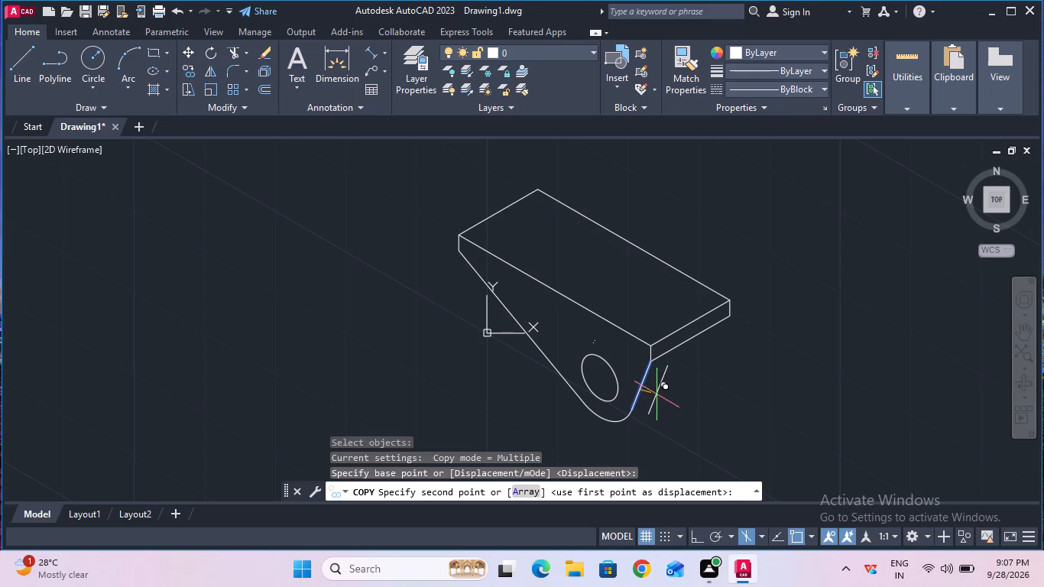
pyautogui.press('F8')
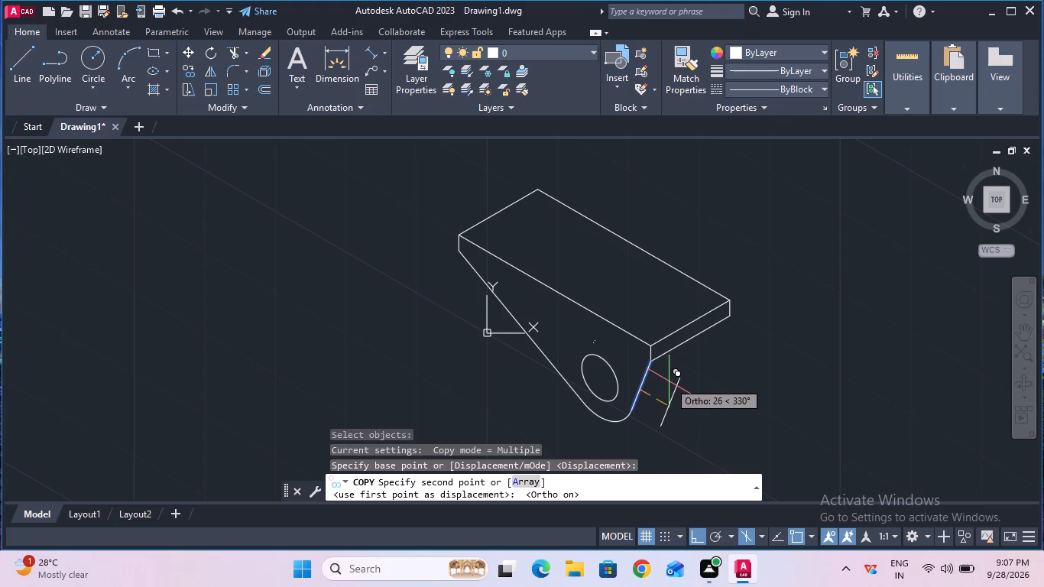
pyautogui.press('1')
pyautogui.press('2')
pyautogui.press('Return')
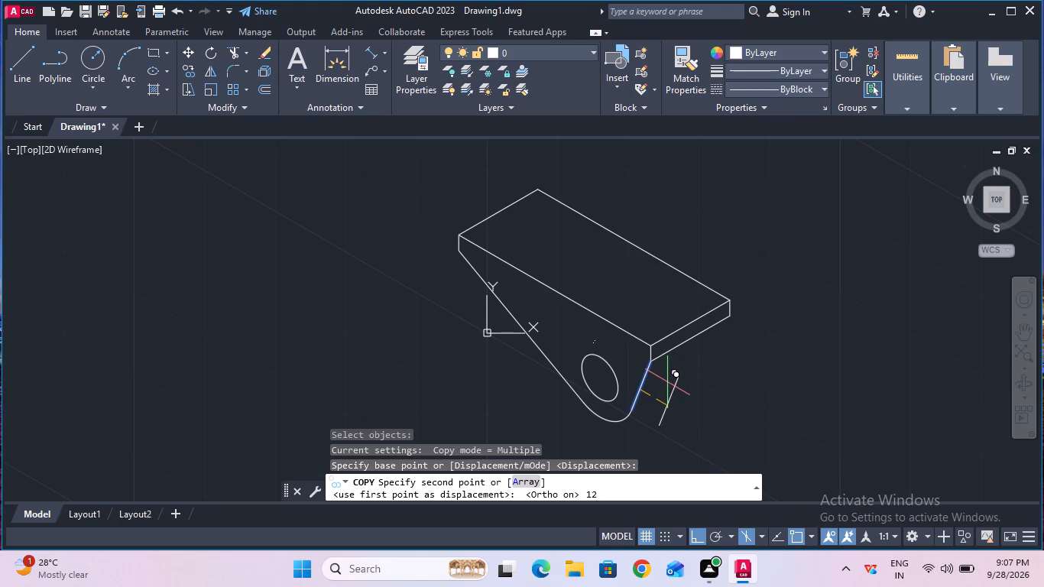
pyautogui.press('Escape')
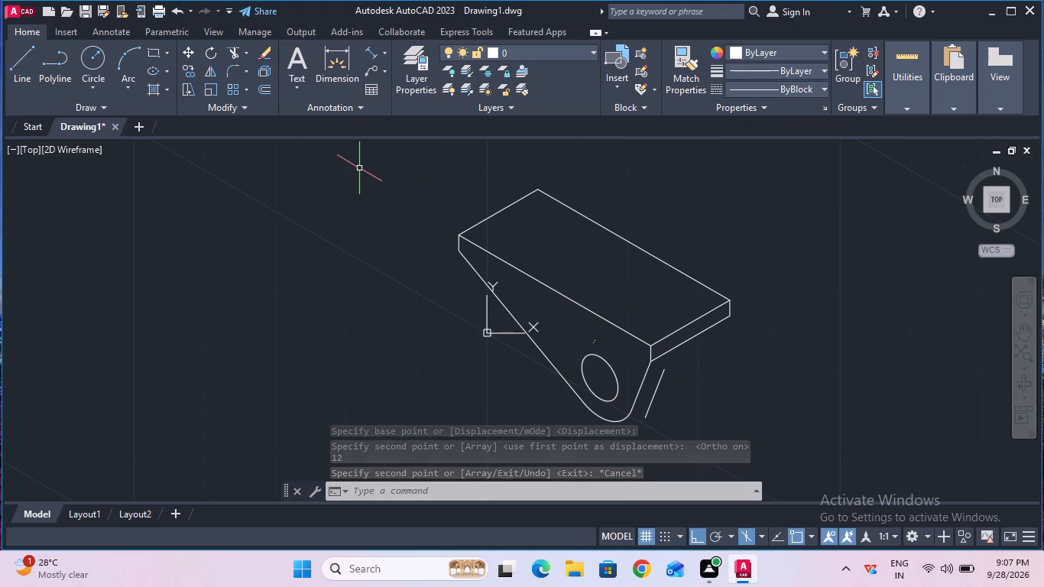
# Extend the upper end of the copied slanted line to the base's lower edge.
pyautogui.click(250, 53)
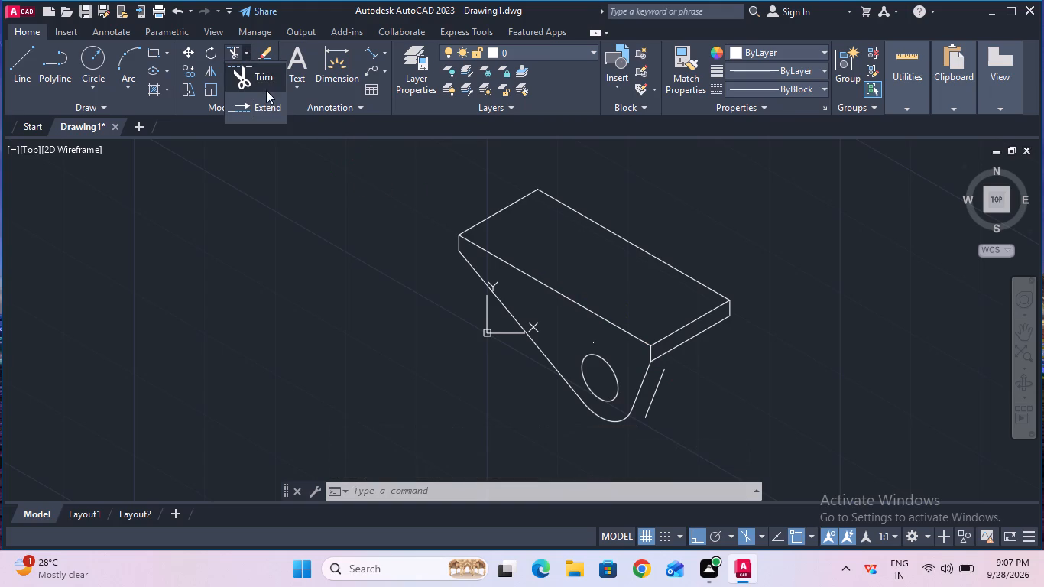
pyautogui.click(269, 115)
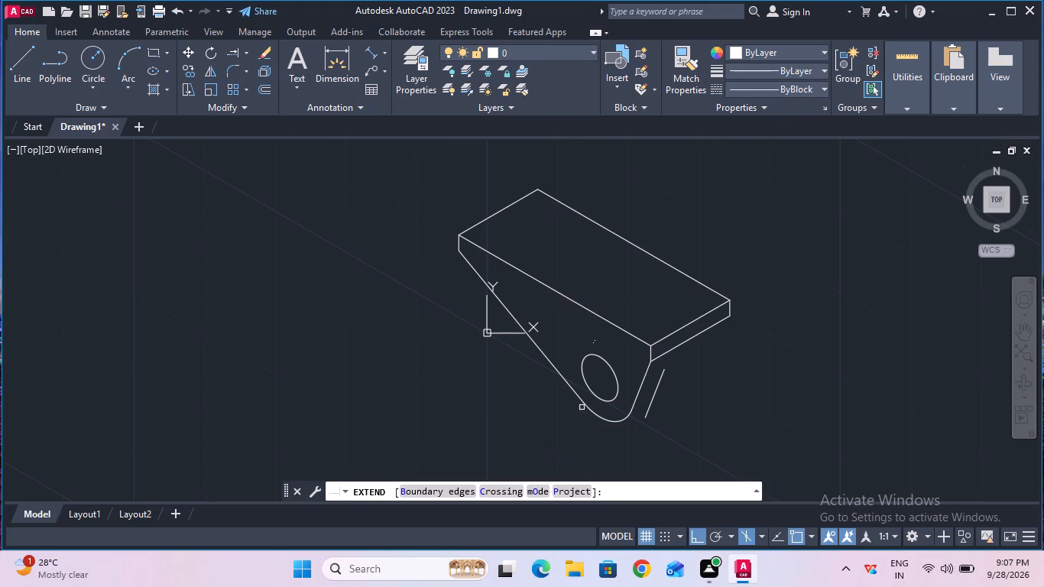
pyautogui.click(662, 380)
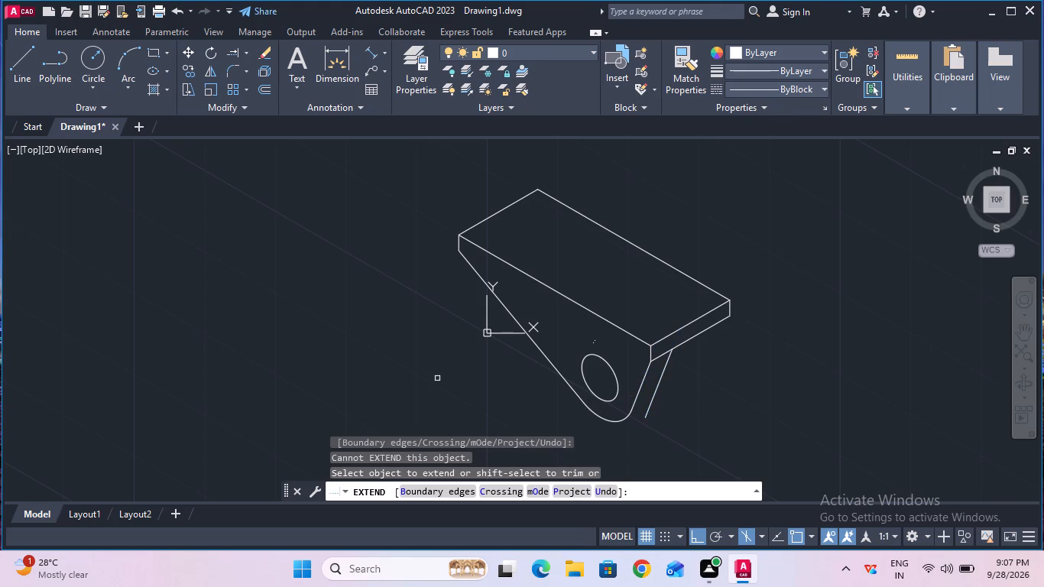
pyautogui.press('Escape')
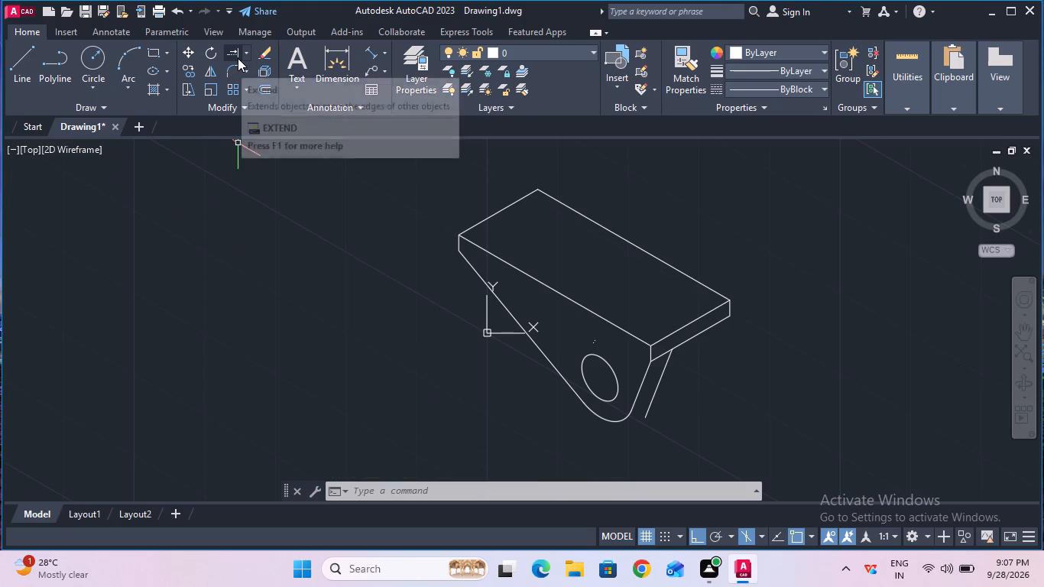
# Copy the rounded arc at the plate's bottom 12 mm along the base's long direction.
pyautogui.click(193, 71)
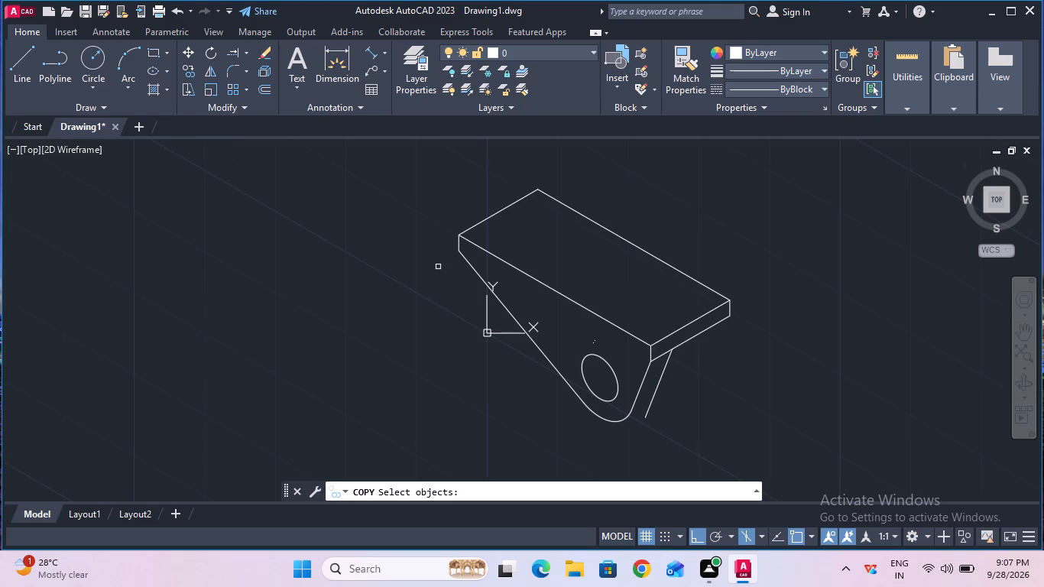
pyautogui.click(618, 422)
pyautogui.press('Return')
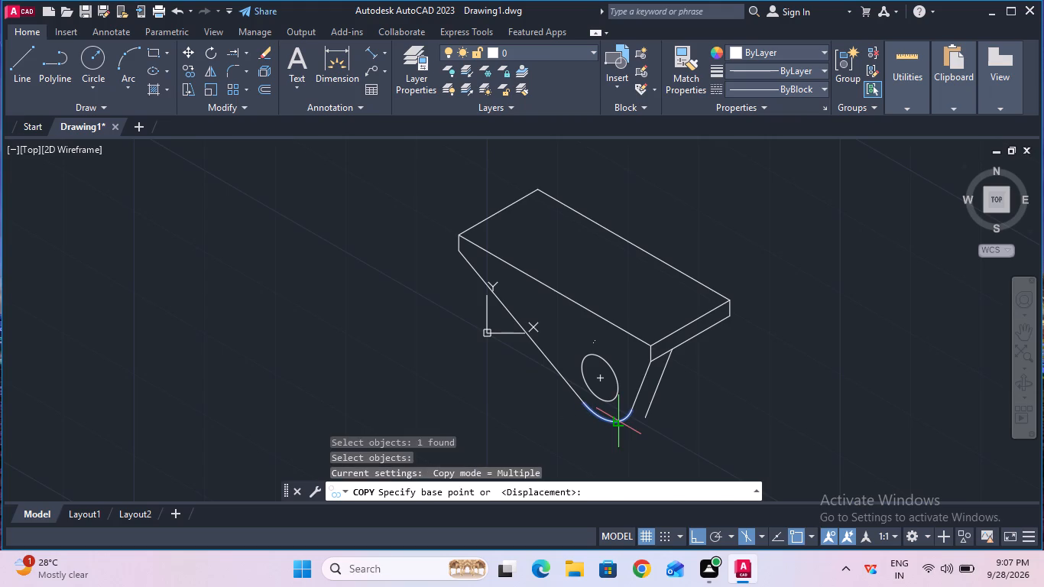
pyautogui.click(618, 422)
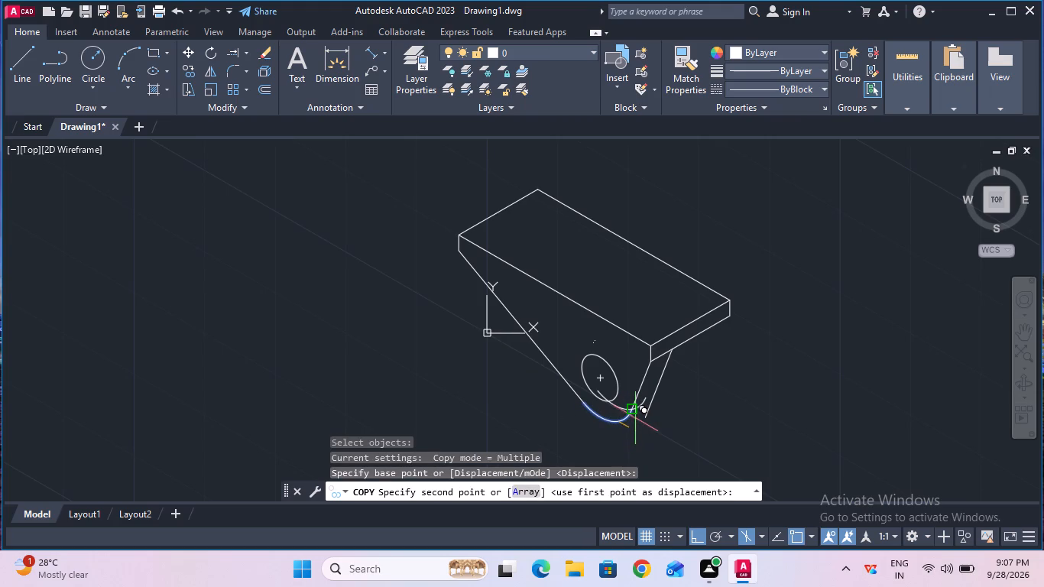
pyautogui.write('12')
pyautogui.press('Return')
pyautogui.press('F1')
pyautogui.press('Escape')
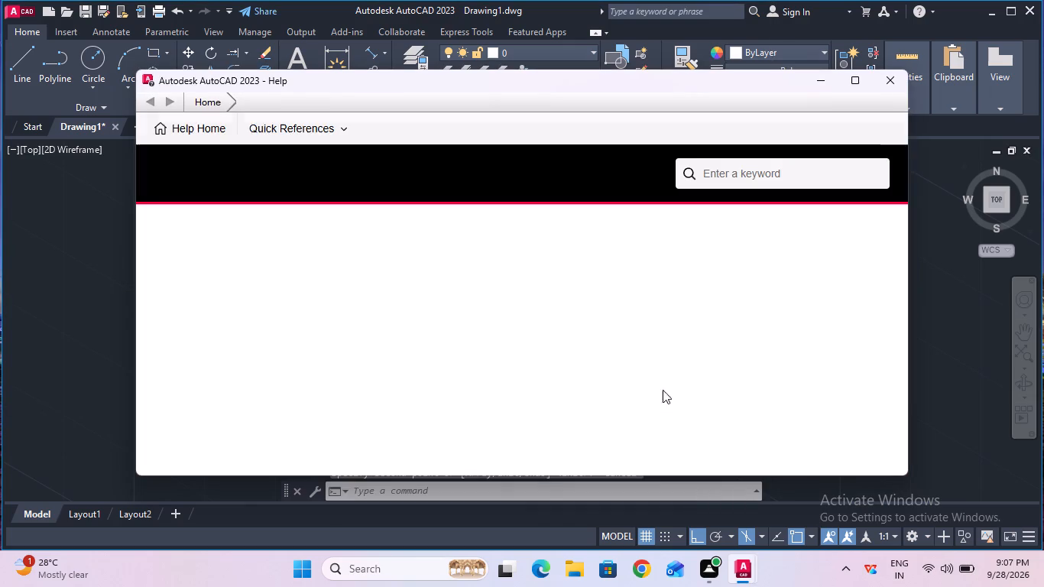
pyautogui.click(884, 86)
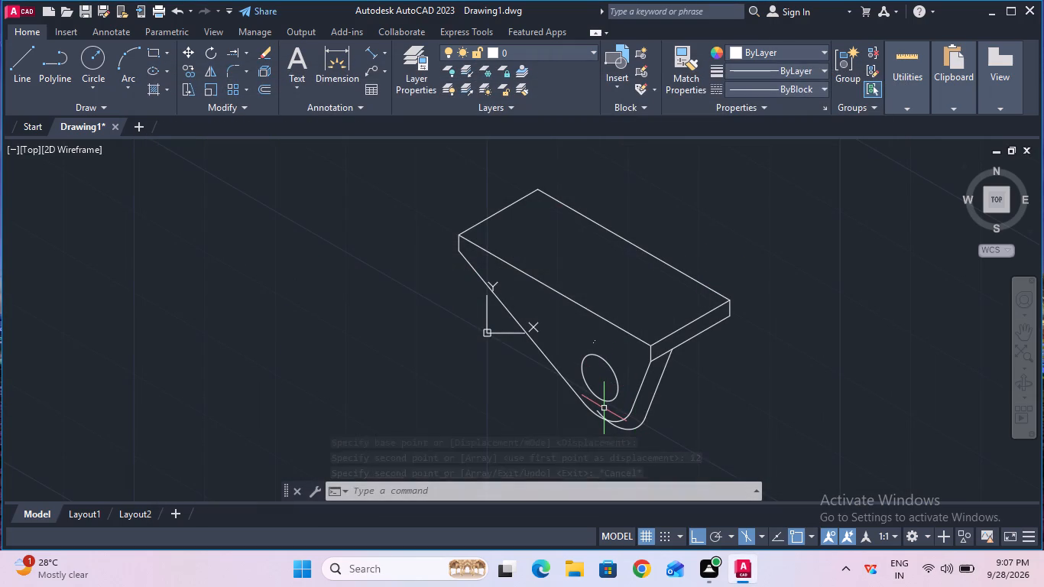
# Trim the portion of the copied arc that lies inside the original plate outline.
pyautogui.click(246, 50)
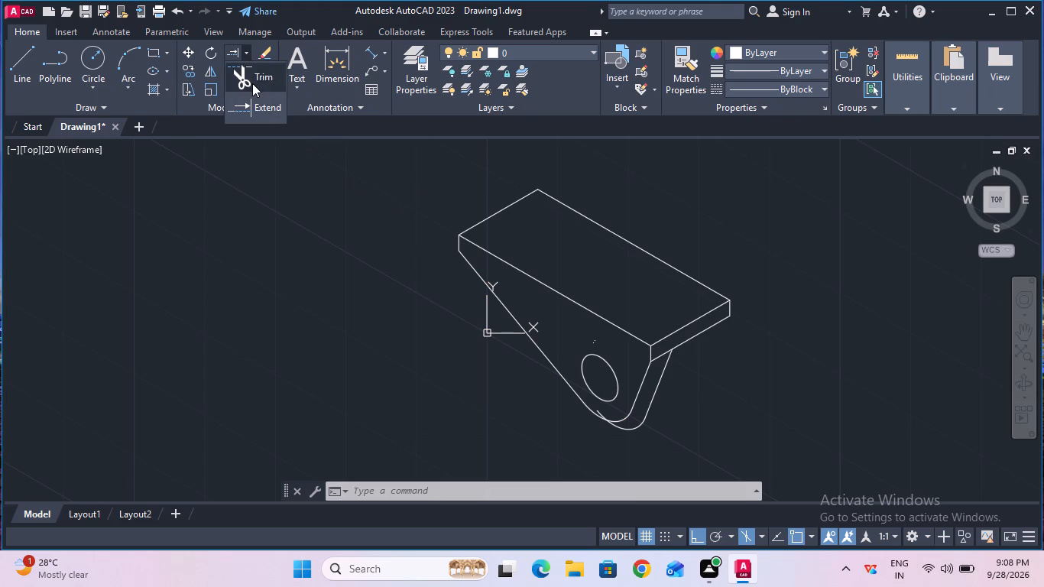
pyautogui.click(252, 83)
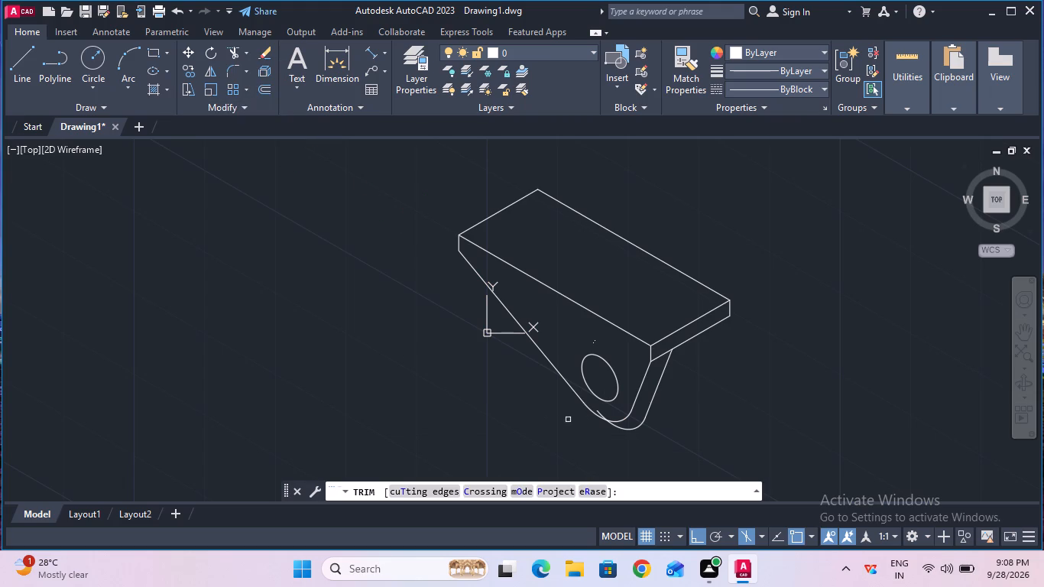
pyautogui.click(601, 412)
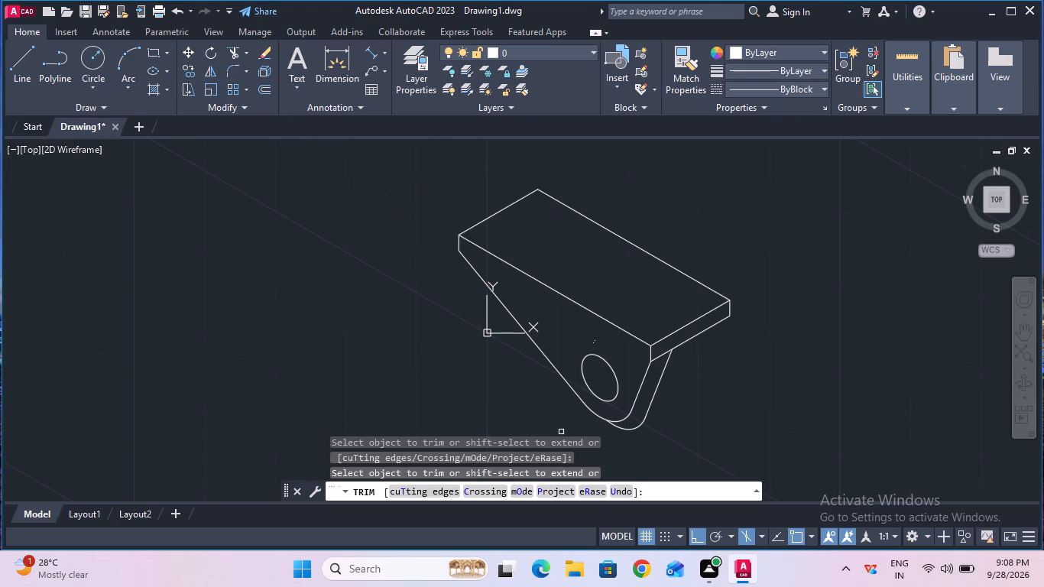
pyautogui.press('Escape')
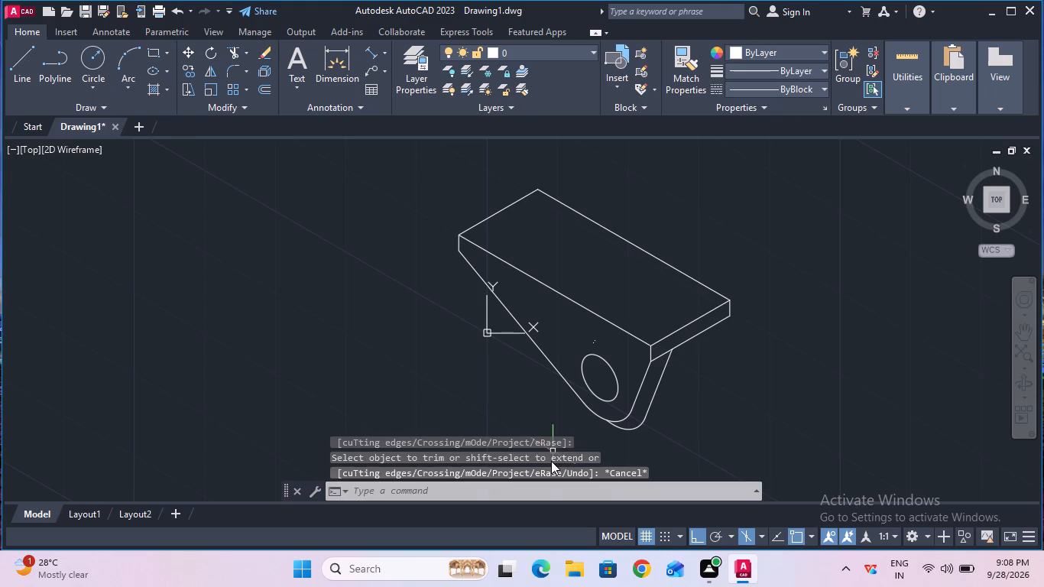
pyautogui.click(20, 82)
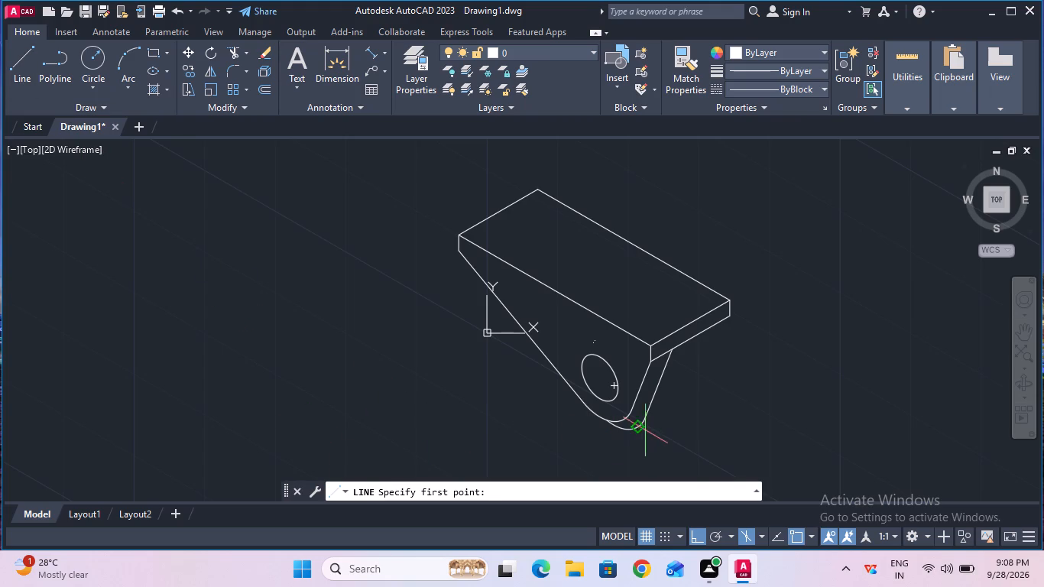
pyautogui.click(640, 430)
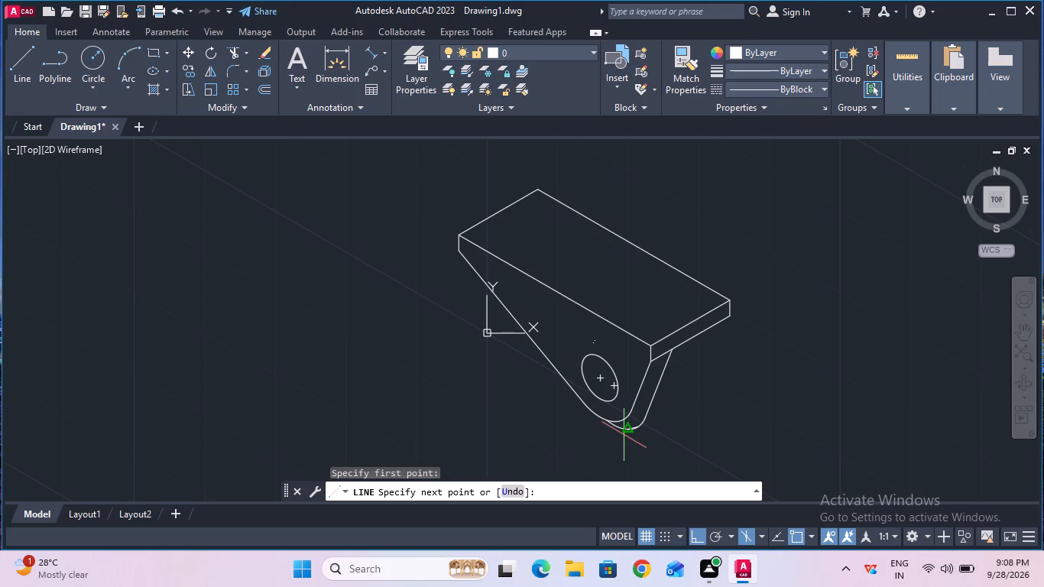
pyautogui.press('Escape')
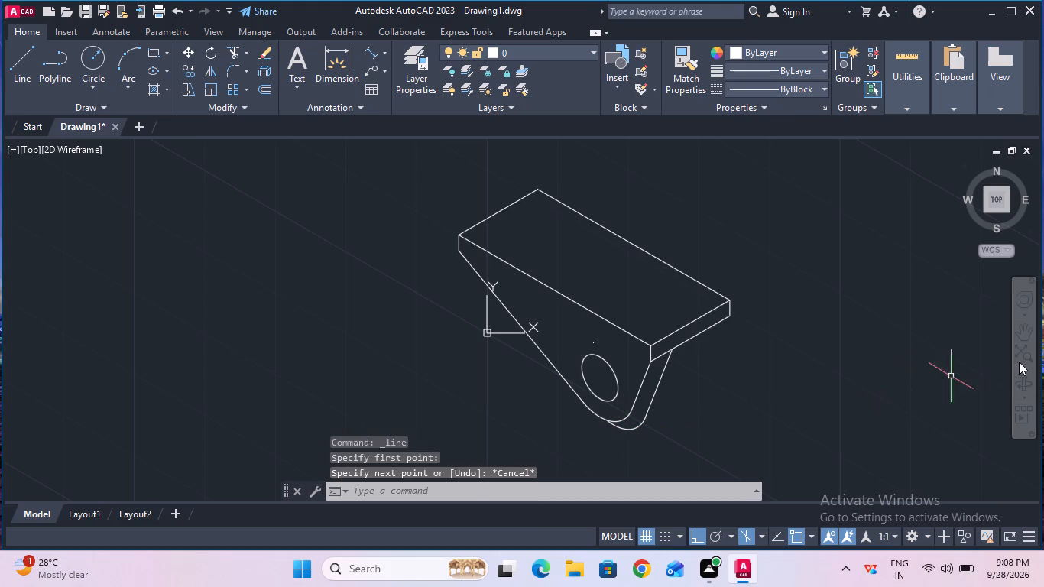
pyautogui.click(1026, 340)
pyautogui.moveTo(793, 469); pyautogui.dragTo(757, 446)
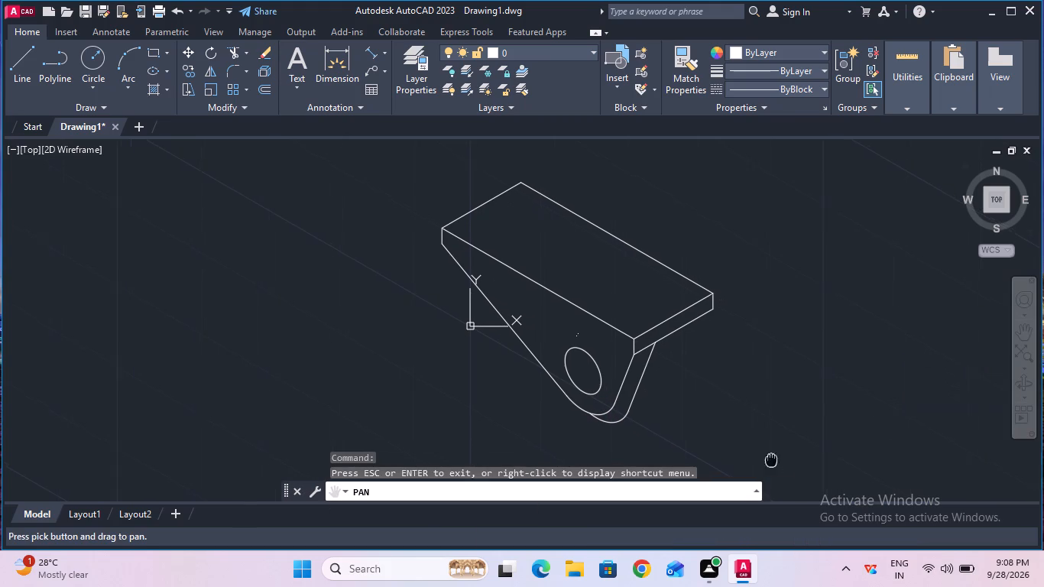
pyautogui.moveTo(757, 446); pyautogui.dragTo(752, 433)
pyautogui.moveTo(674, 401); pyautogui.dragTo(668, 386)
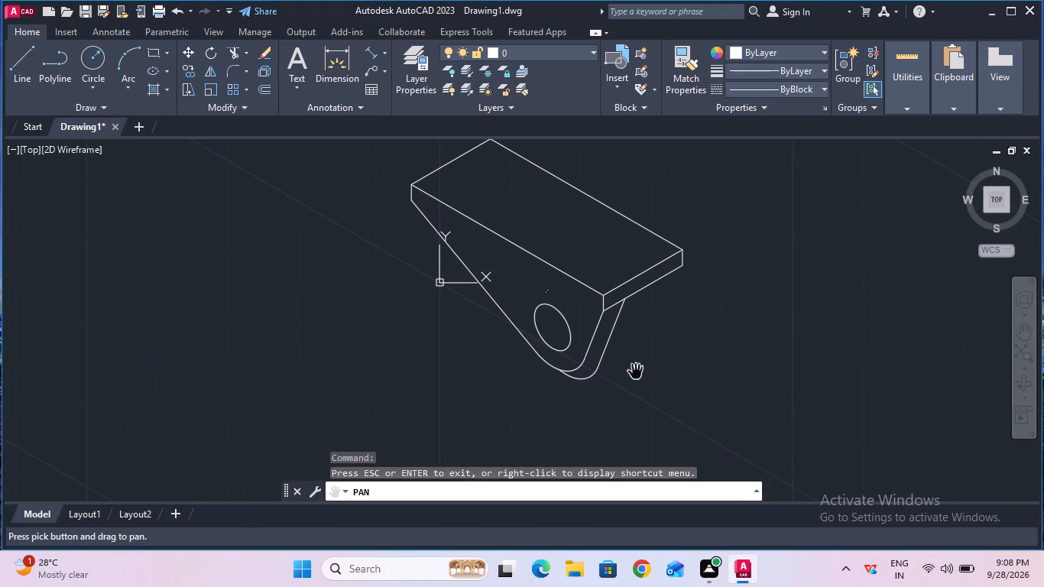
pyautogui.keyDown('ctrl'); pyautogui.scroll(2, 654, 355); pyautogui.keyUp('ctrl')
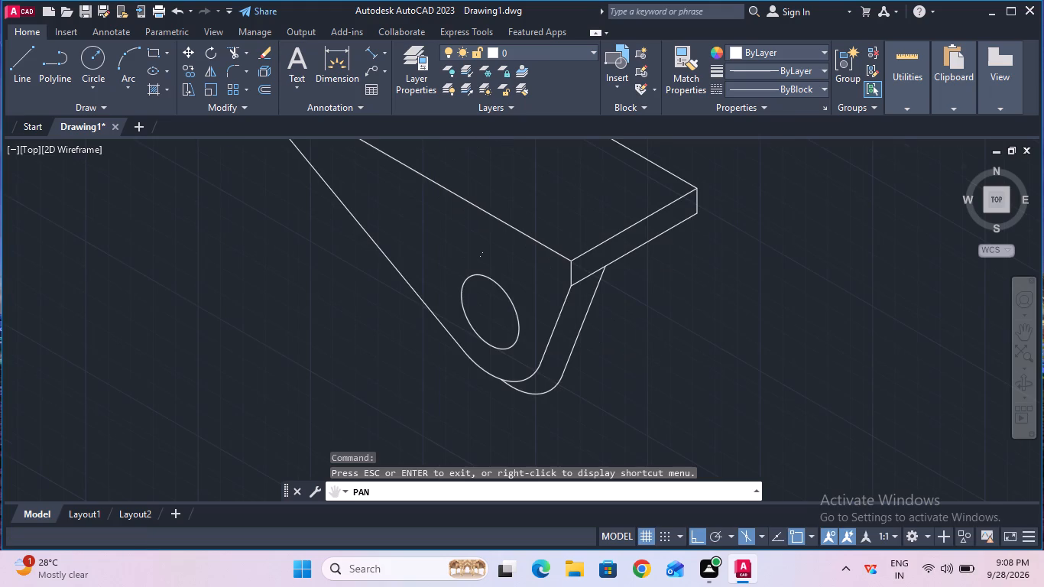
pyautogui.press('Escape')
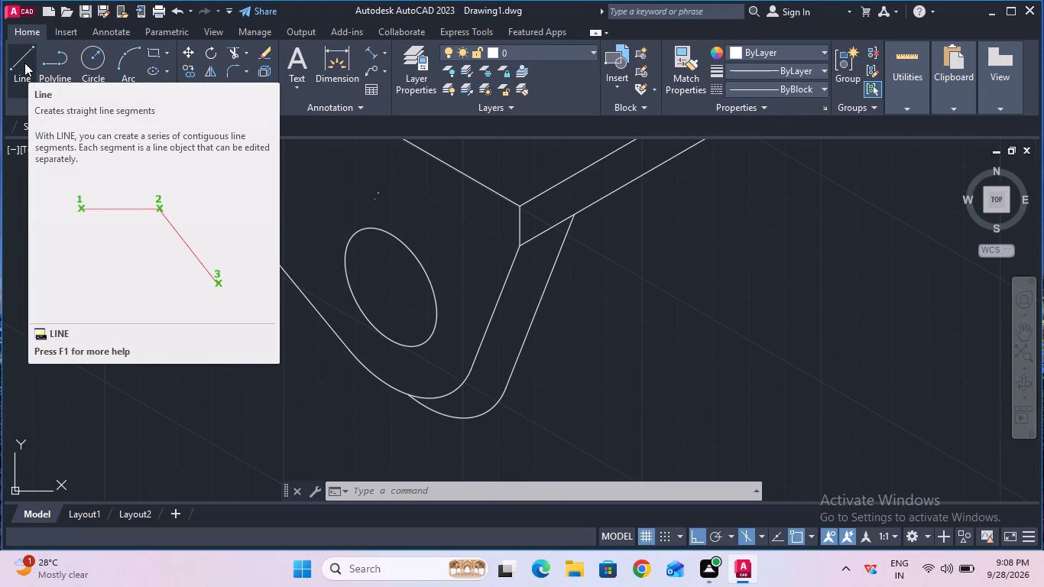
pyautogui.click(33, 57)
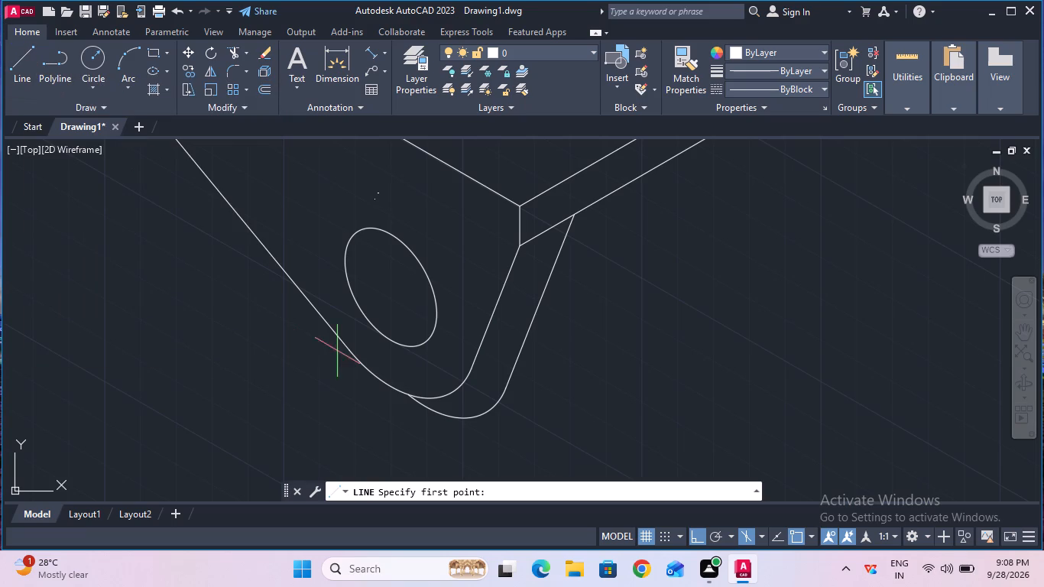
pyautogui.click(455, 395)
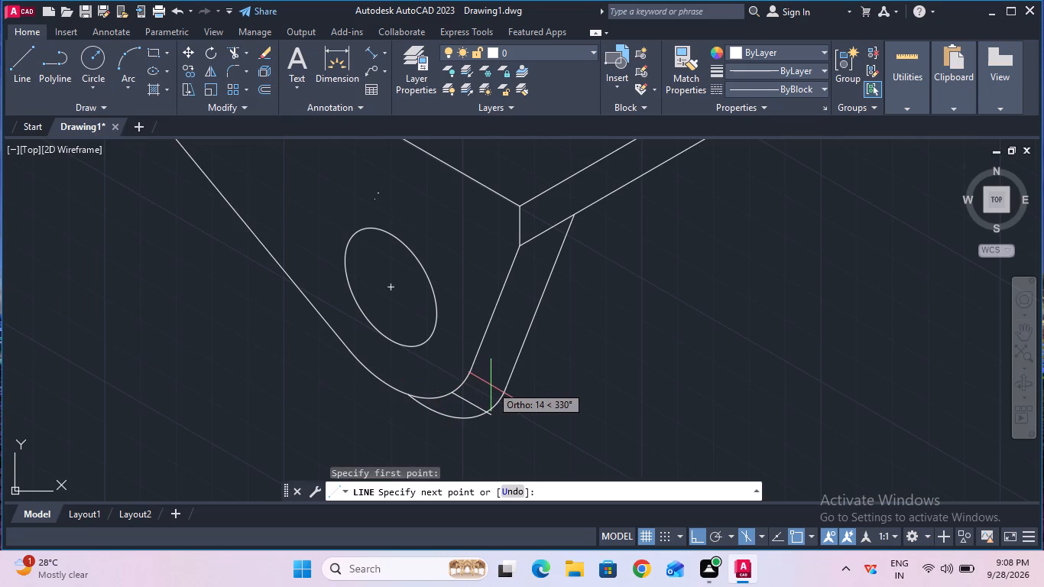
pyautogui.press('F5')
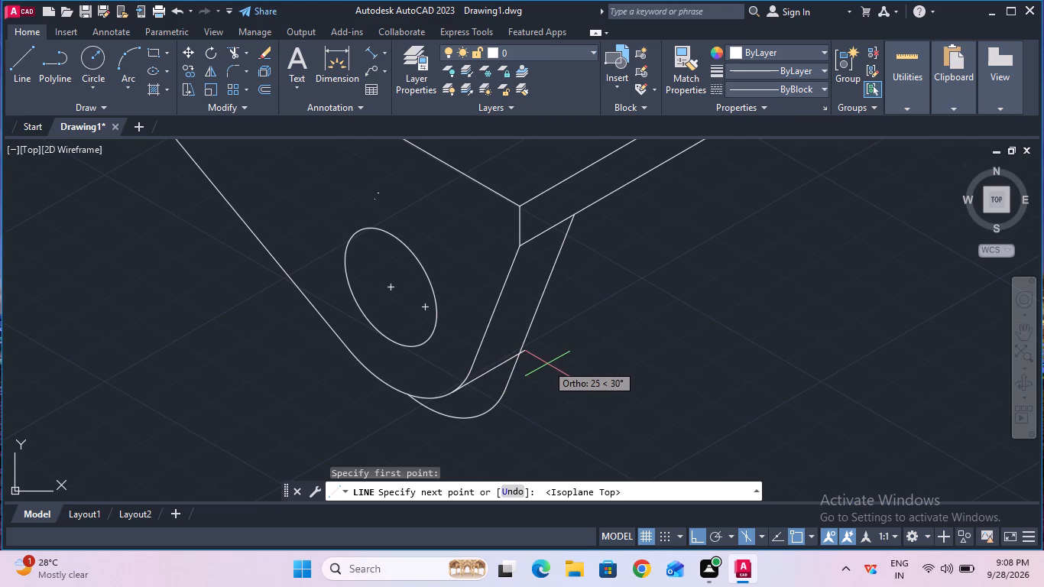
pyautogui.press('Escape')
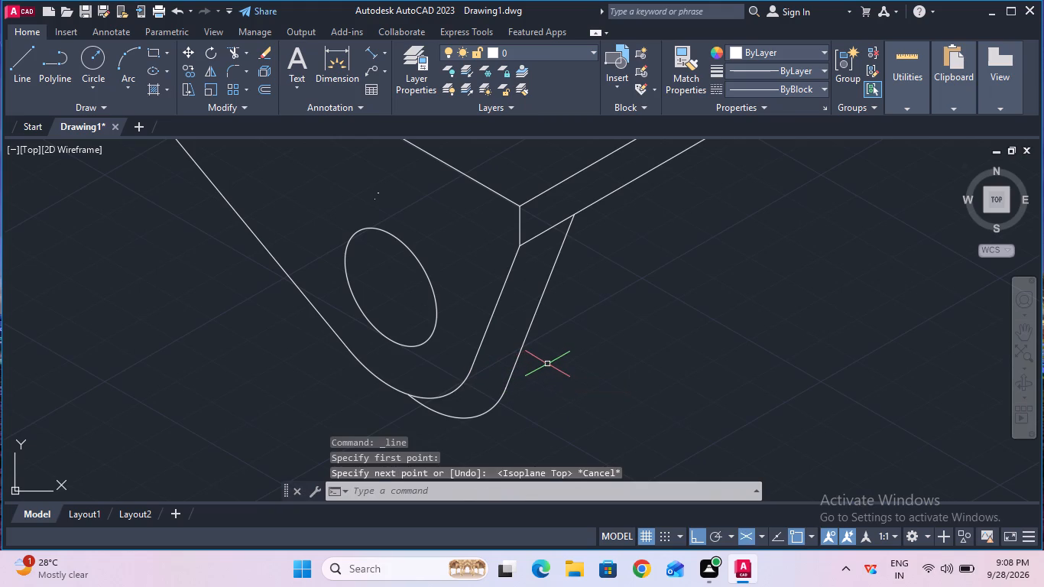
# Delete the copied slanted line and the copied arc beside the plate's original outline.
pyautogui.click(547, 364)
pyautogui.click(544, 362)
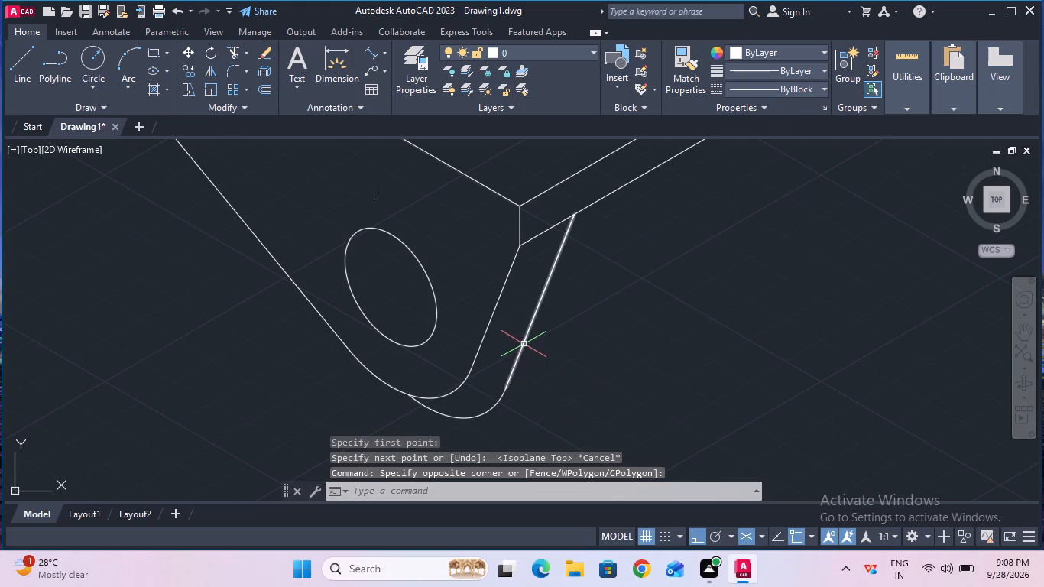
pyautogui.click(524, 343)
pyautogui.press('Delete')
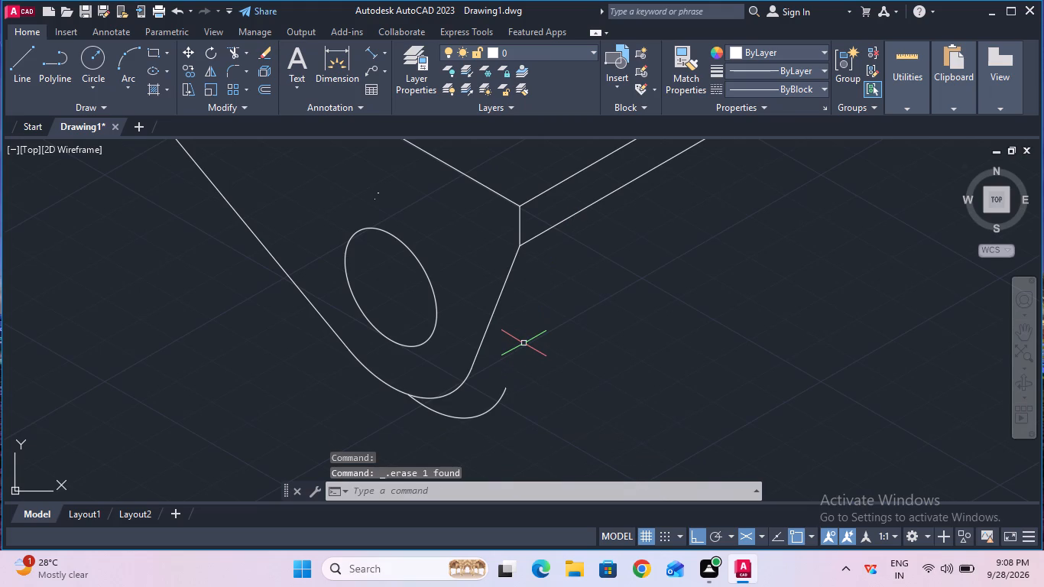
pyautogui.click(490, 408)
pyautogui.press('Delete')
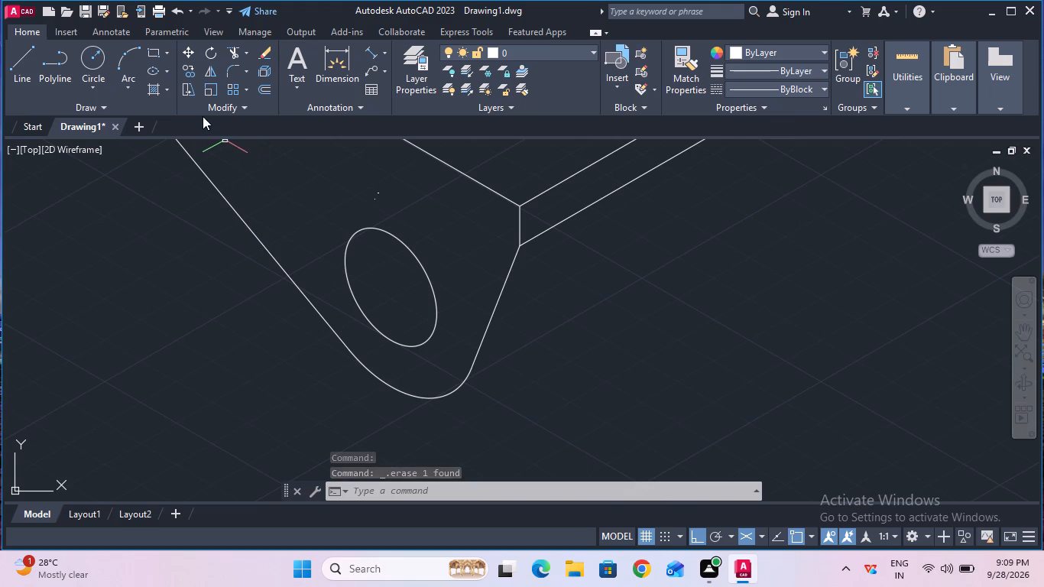
# Copy the plate's short slanted edge below the base corner 12 mm along the base's 70 mm side, at 30°.
pyautogui.click(192, 70)
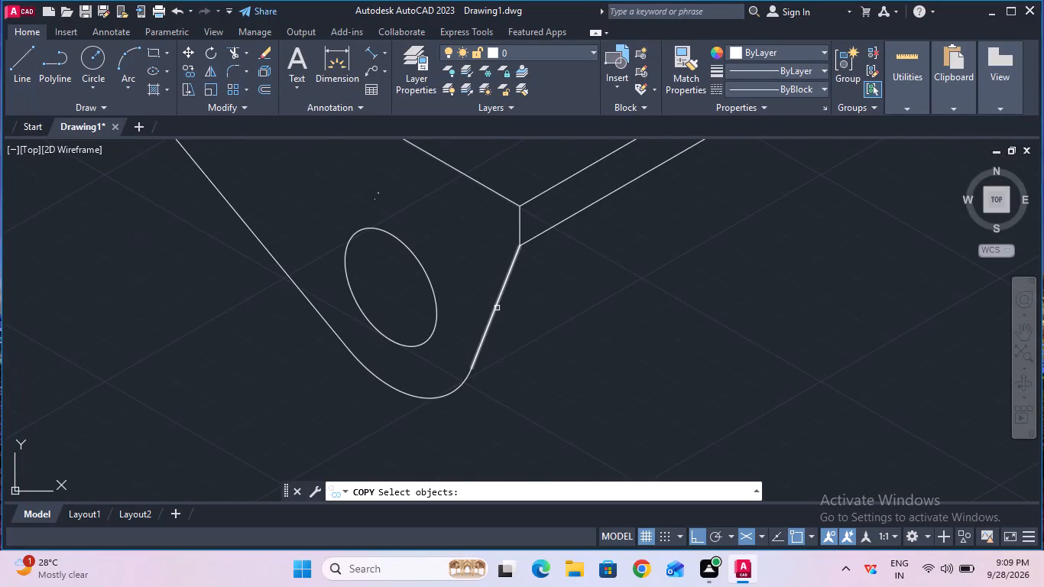
pyautogui.click(496, 306)
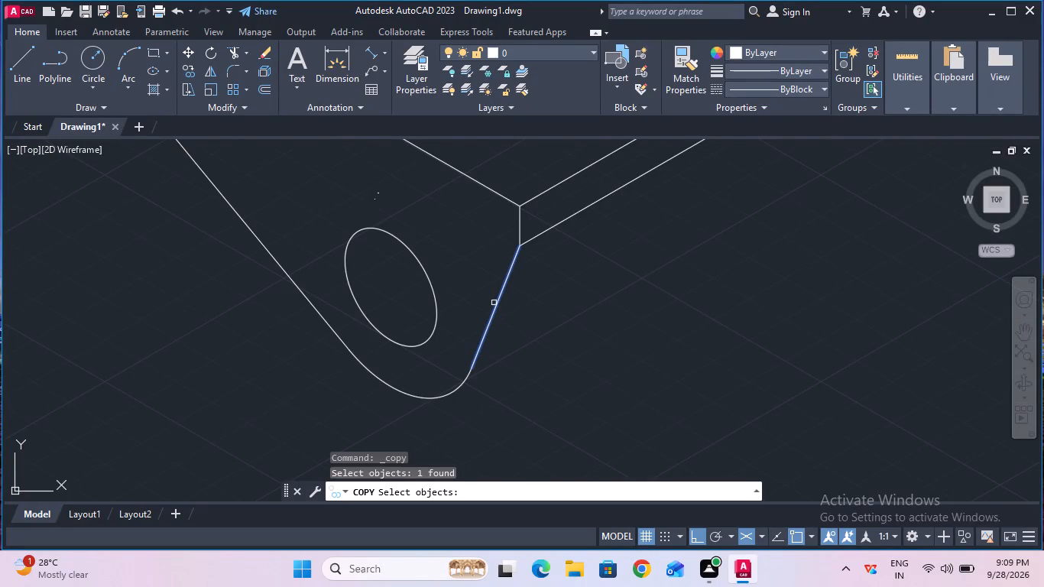
pyautogui.press('Return')
pyautogui.click(494, 303)
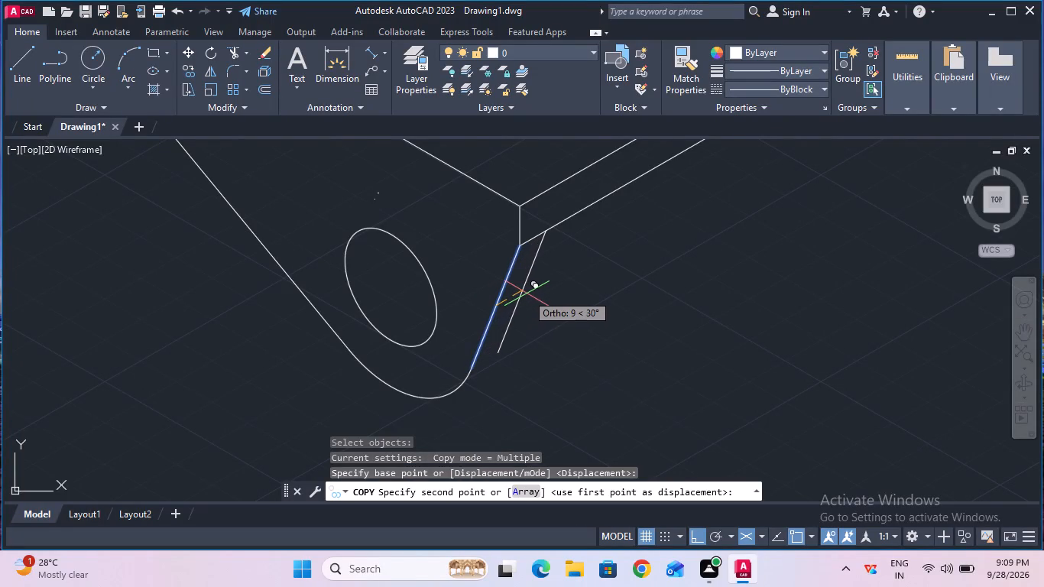
pyautogui.write('12')
pyautogui.press('Return')
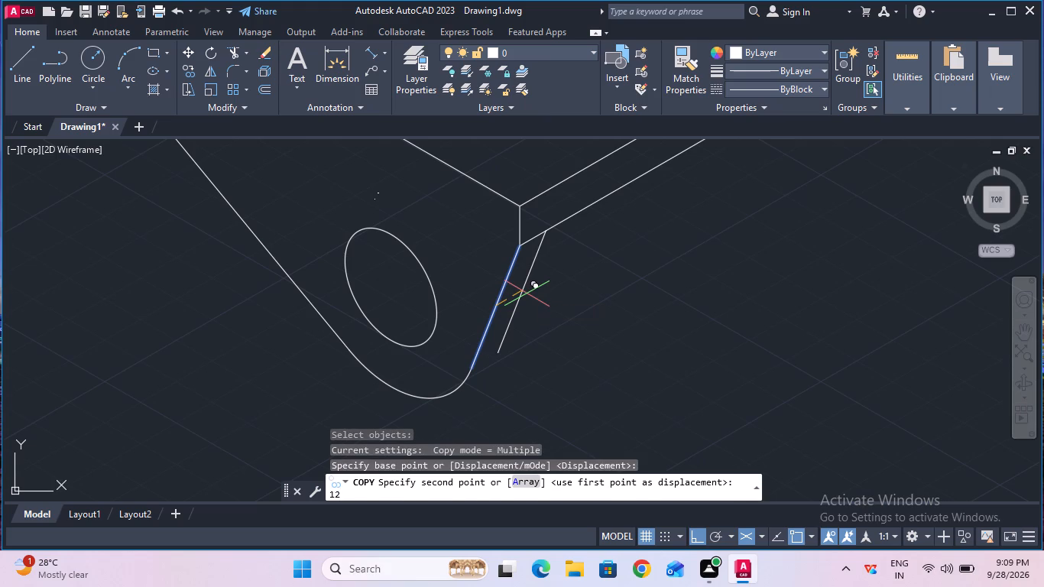
pyautogui.press('Escape')
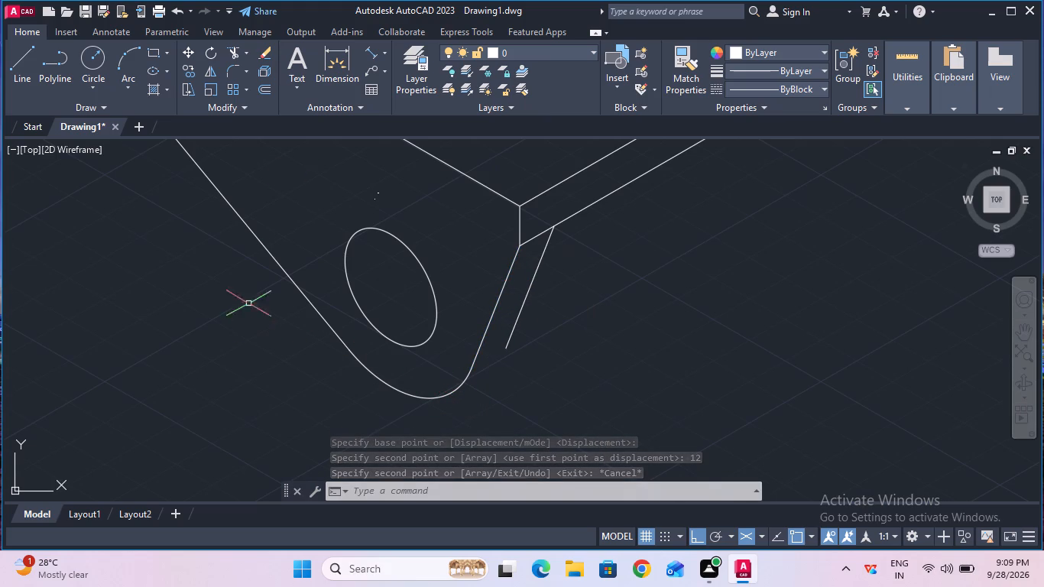
# Measure the aligned distance from the base's lower corner to the upper end of the copied slanted line.
pyautogui.click(374, 57)
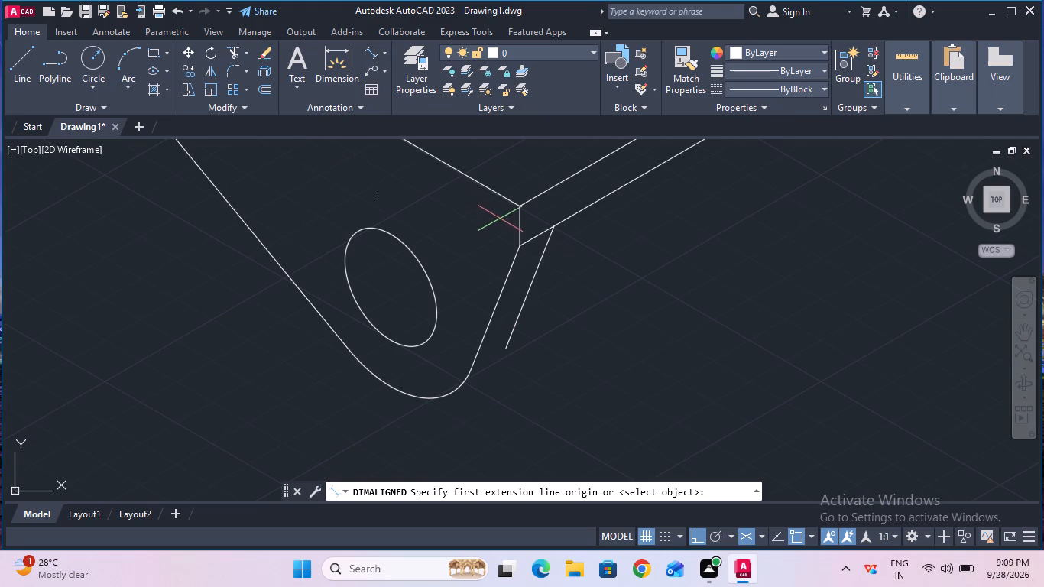
pyautogui.click(521, 246)
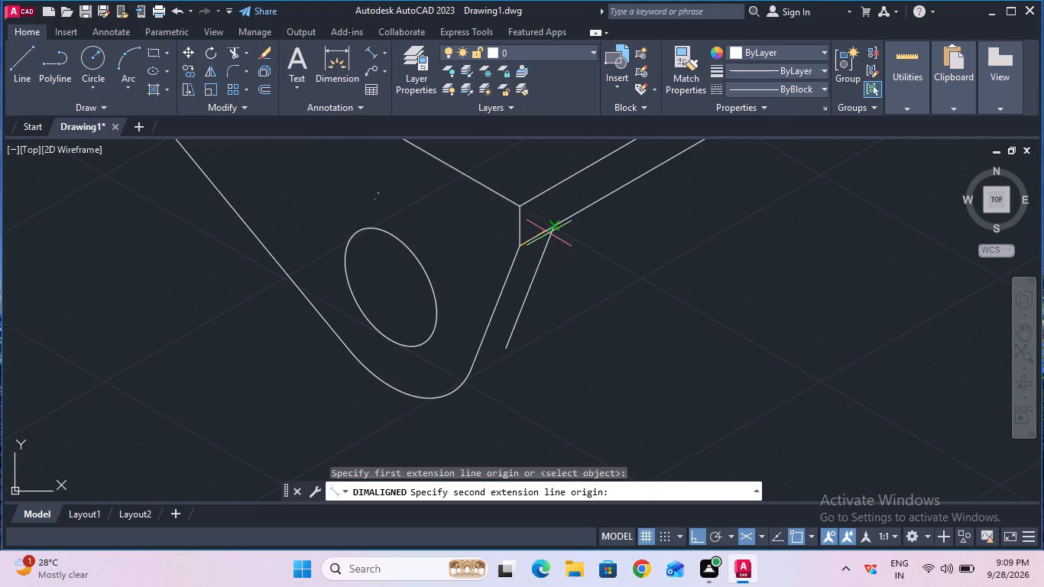
pyautogui.click(553, 230)
pyautogui.press('Escape')
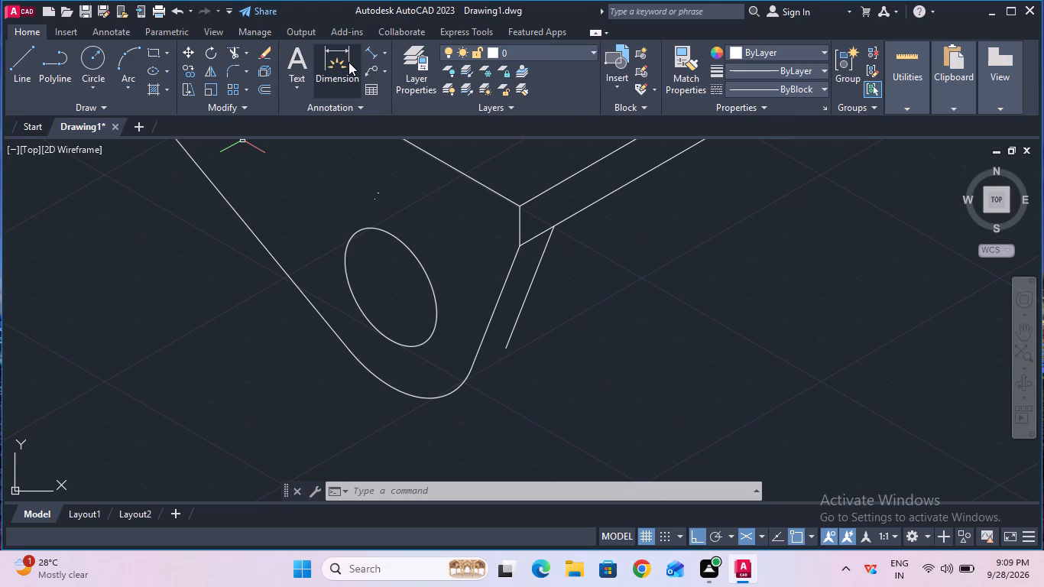
# Copy the rounded arc at the plate's bottom 12 mm in the same 30° direction as the slanted edge.
pyautogui.click(191, 70)
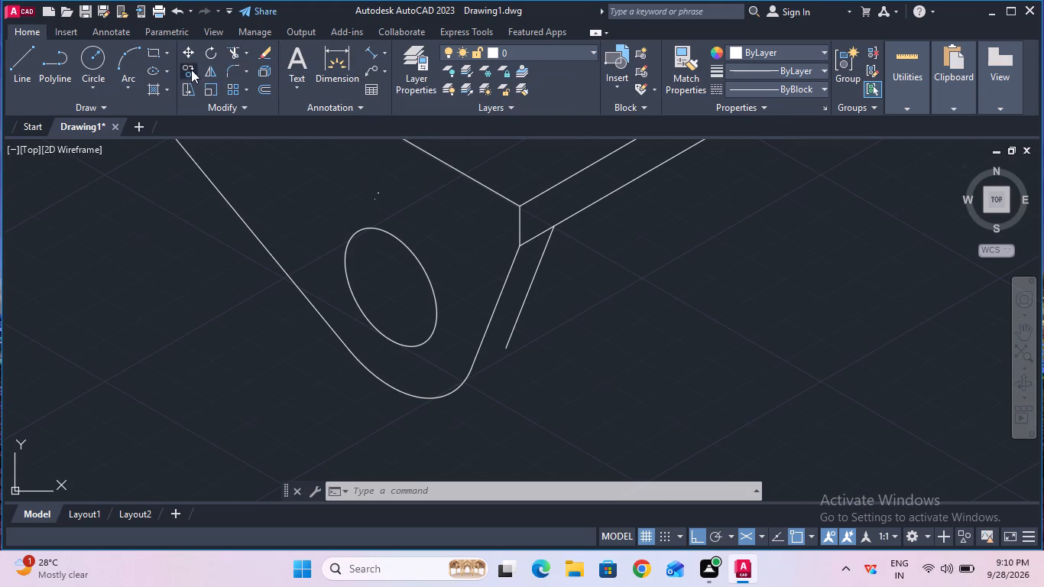
pyautogui.click(442, 396)
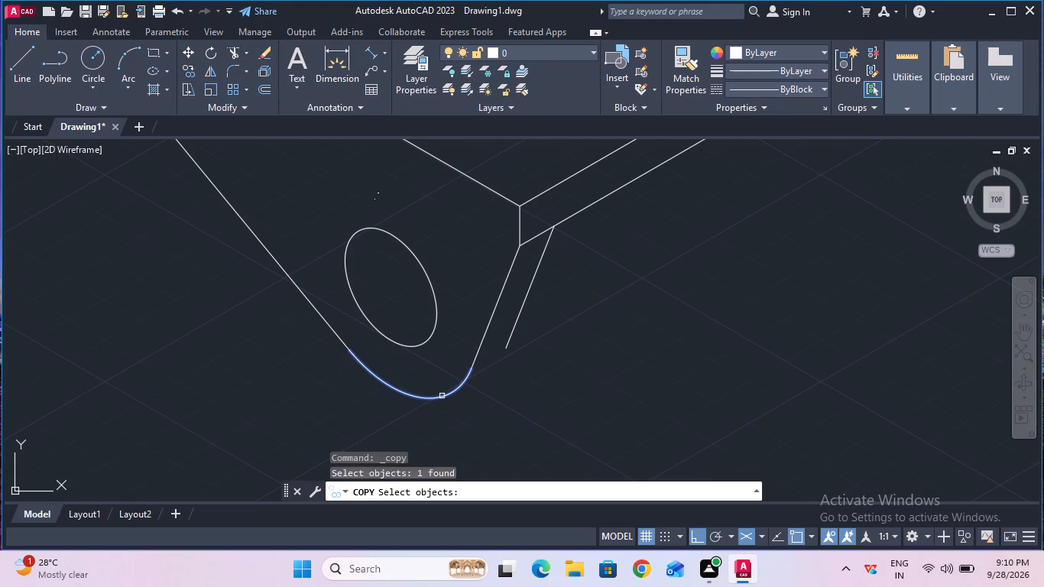
pyautogui.press('Return')
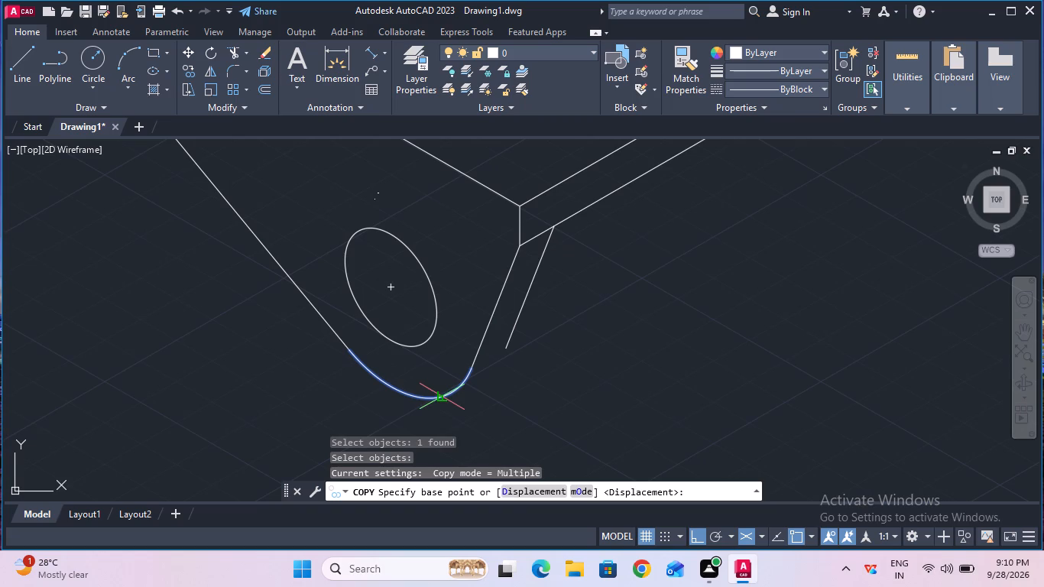
pyautogui.click(447, 394)
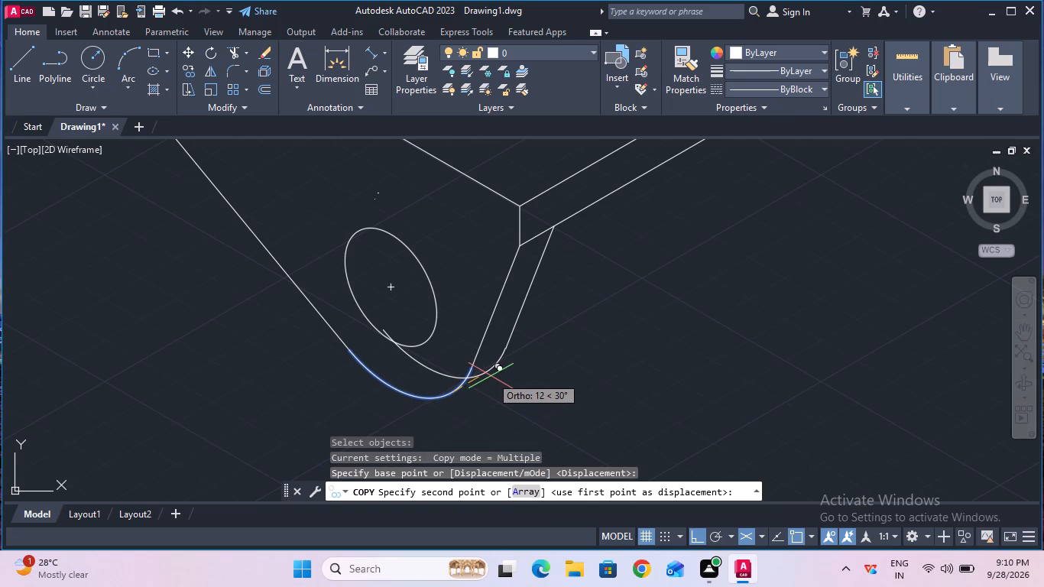
pyautogui.write('12')
pyautogui.press('Return')
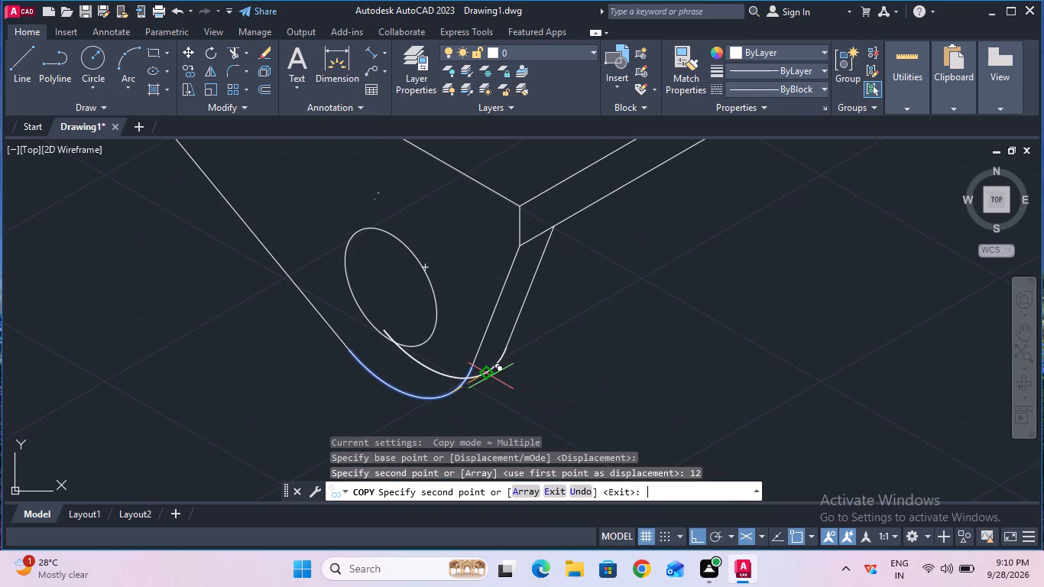
pyautogui.press('Escape')
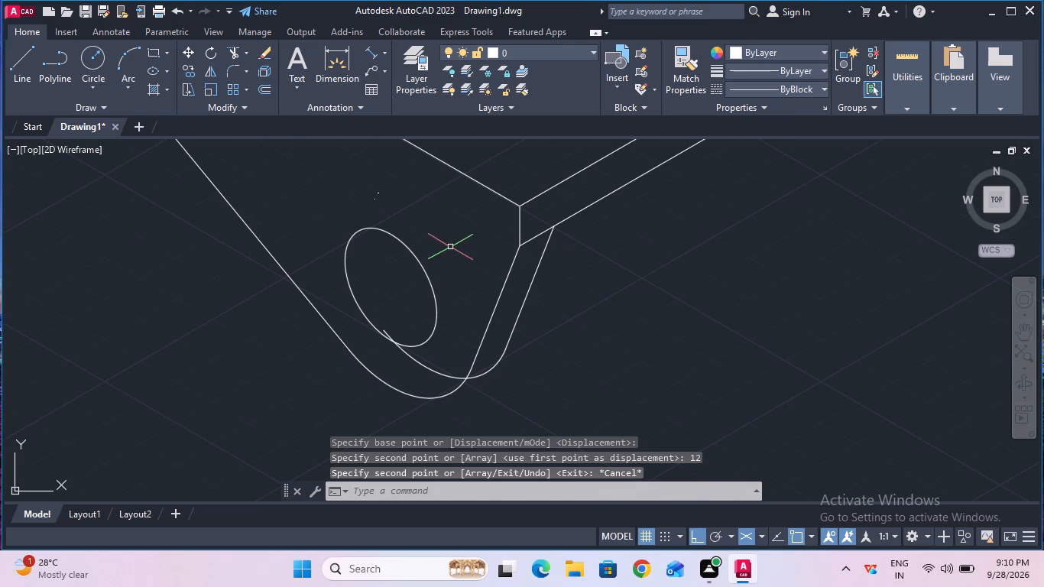
# Trim the portions of the copied arc that lie inside the plate's front outline and across the hole.
pyautogui.click(235, 54)
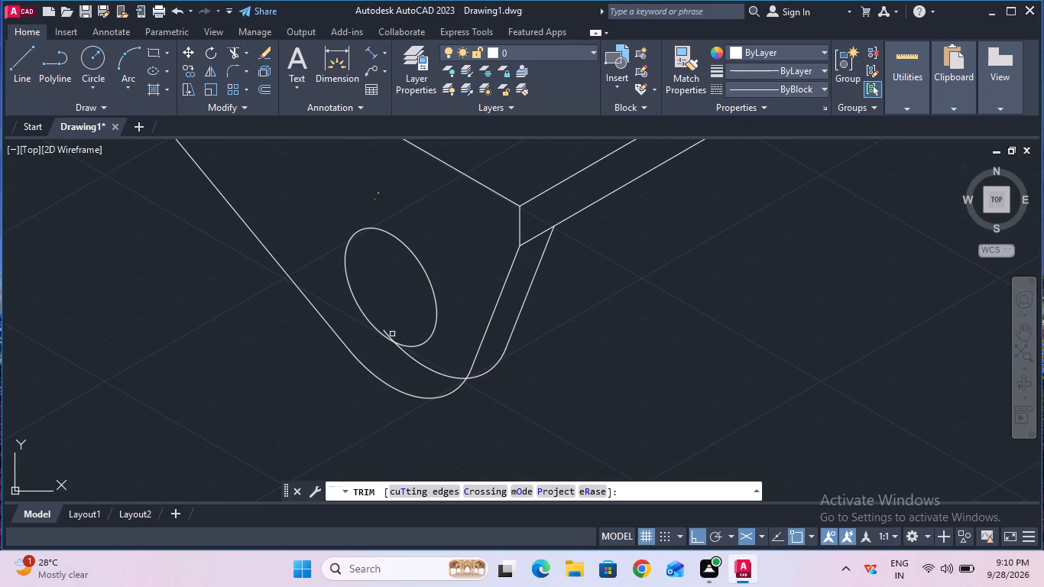
pyautogui.click(387, 333)
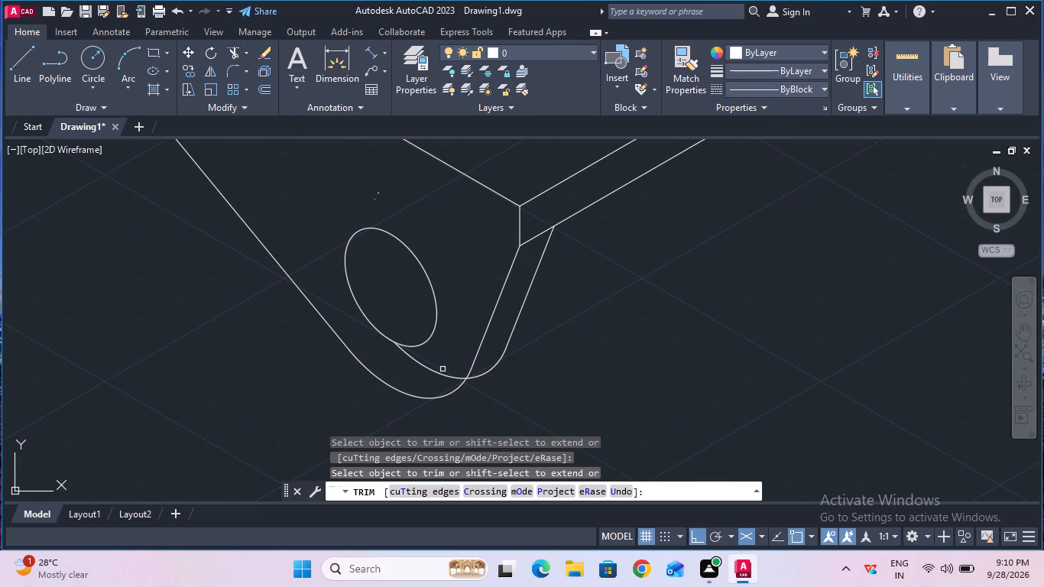
pyautogui.click(441, 374)
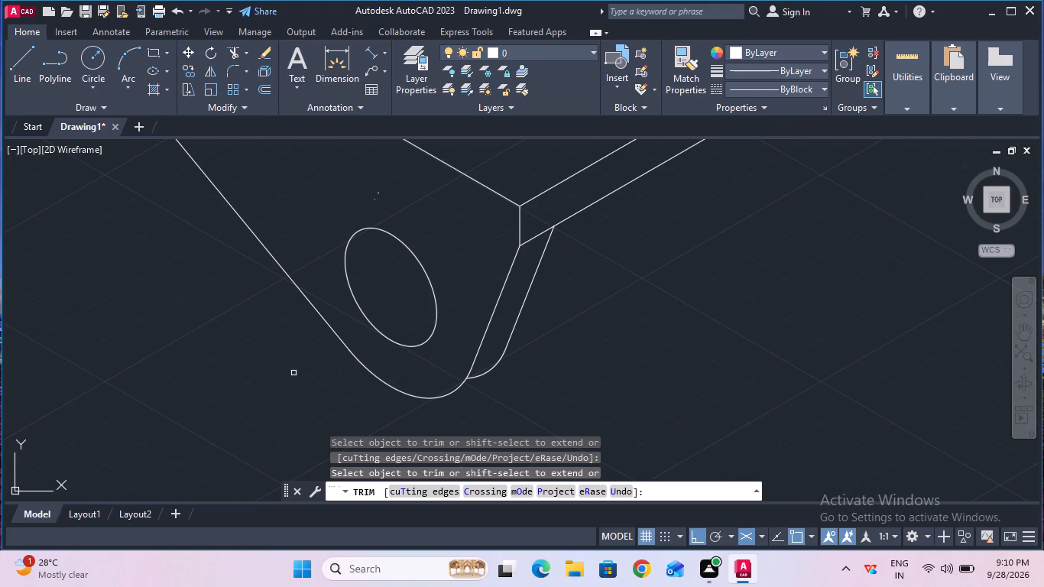
pyautogui.press('Escape')
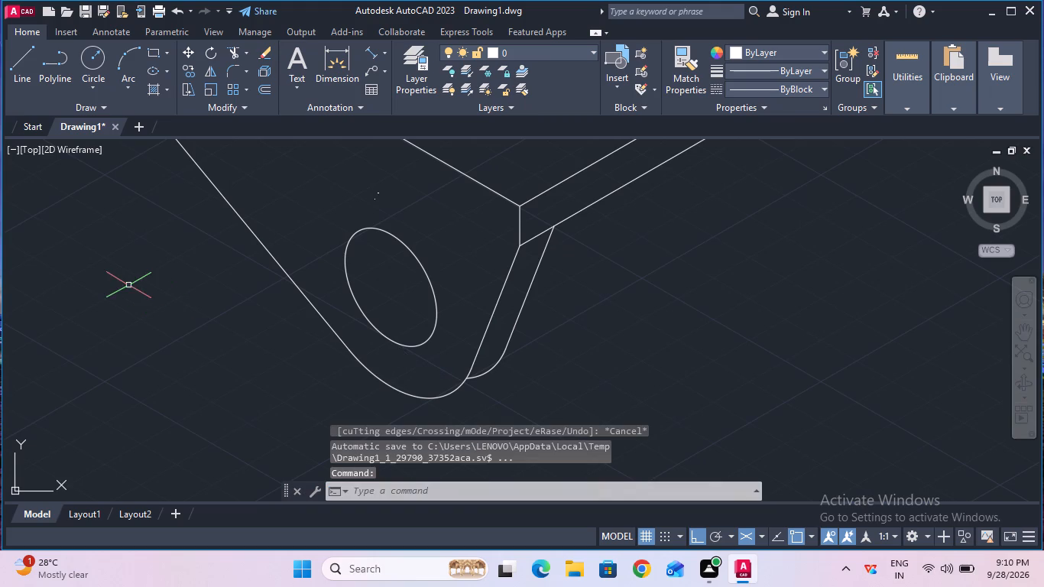
# Draw a line joining the front and copied arcs at the plate's rounded bottom, along the 30° direction.
pyautogui.click(10, 82)
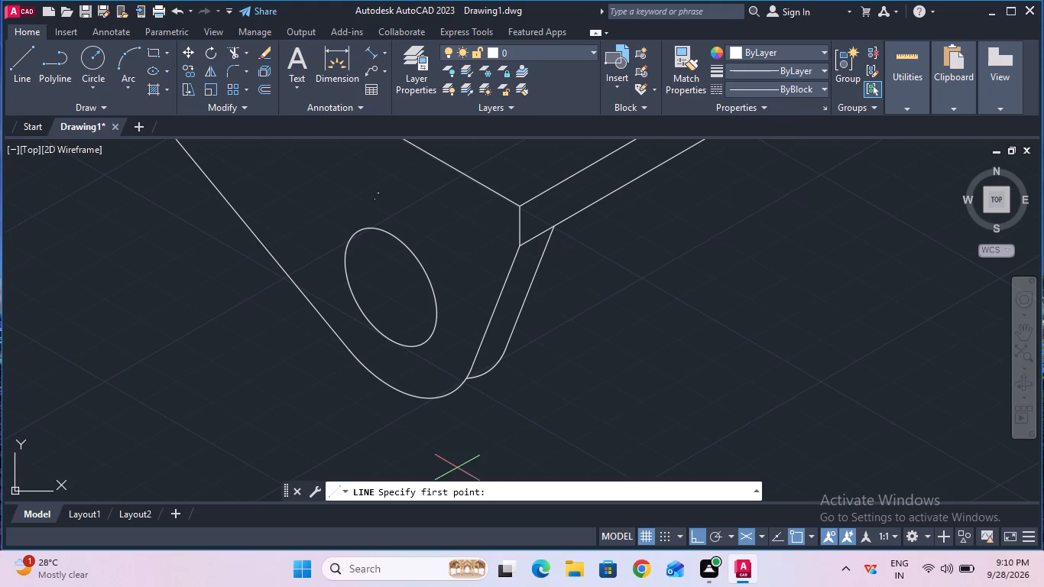
pyautogui.click(494, 370)
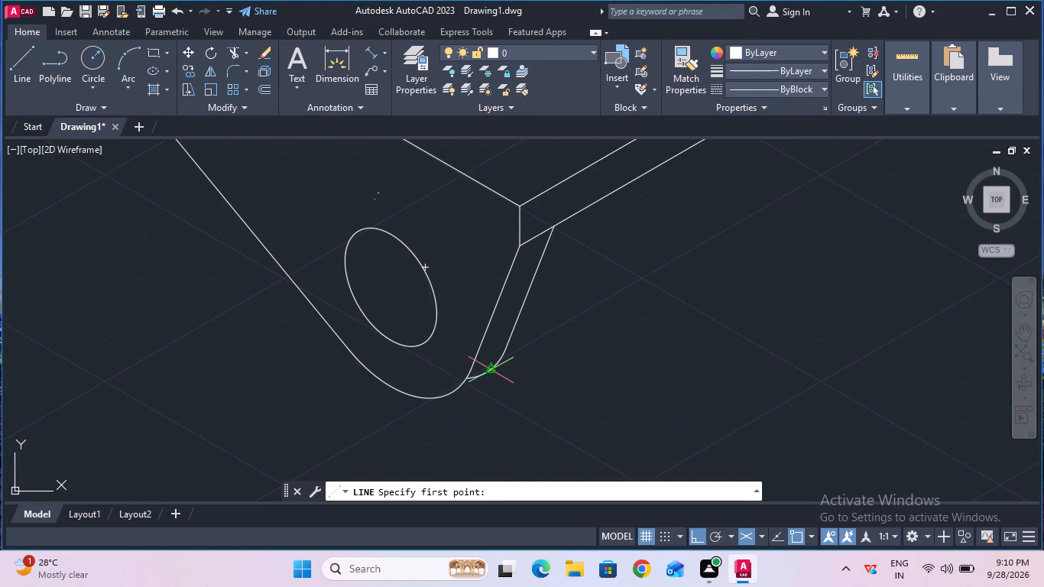
pyautogui.click(455, 391)
pyautogui.press('Escape')
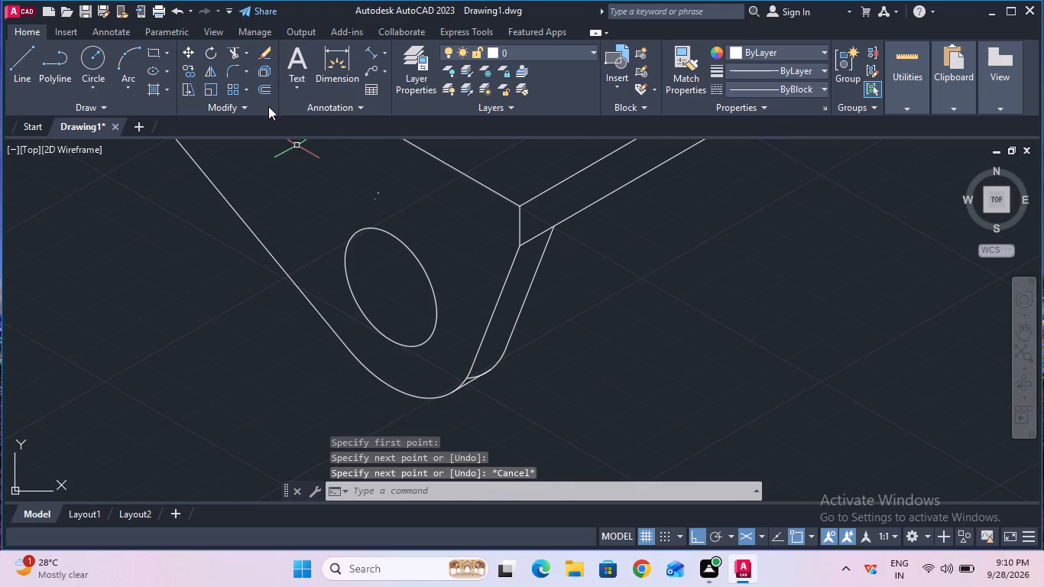
# Trim the leftover piece of the copied arc between the joining line and the plate's front outline.
pyautogui.click(229, 51)
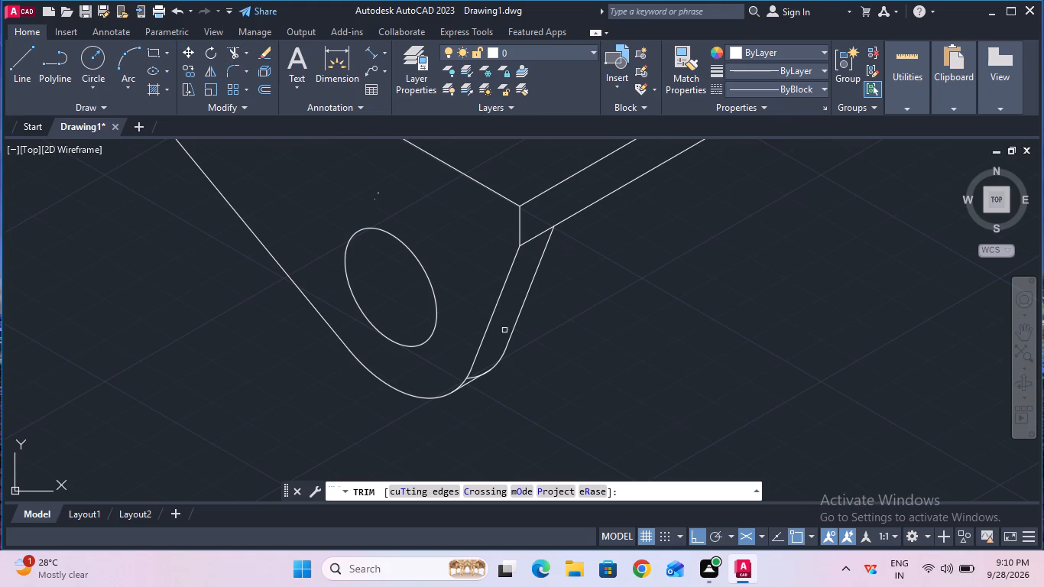
pyautogui.click(473, 375)
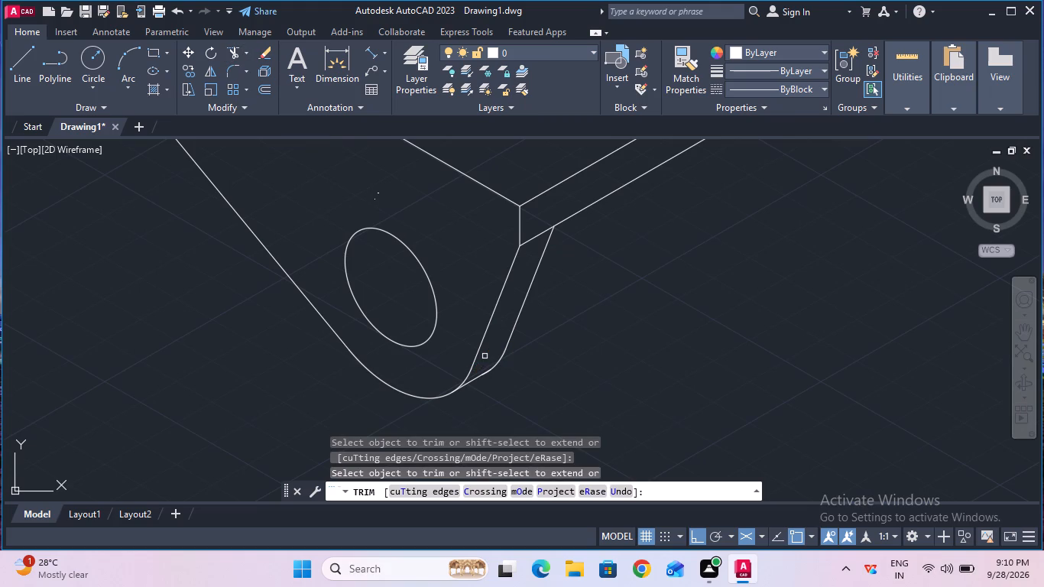
pyautogui.press('Escape')
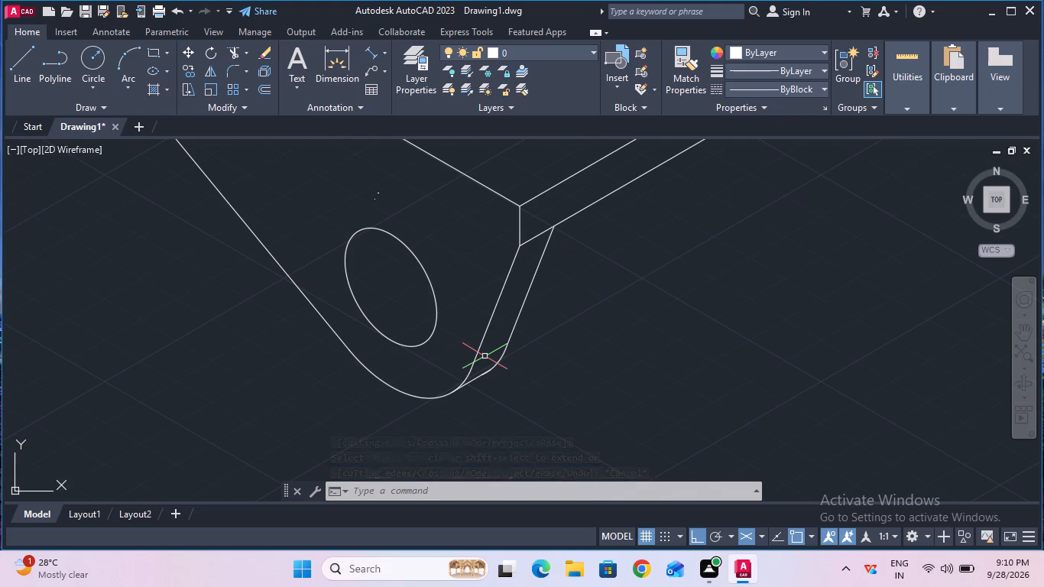
# Copy the plate's hole ellipse 12 mm in the 30° thickness direction.
pyautogui.keyDown('ctrl'); pyautogui.scroll(-1, 485, 356); pyautogui.keyUp('ctrl')
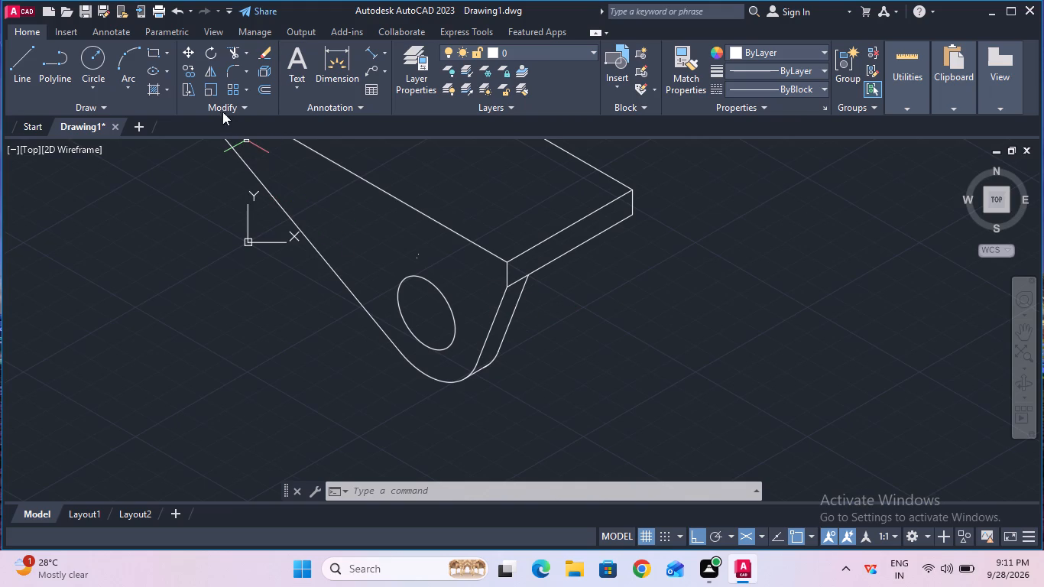
pyautogui.click(190, 75)
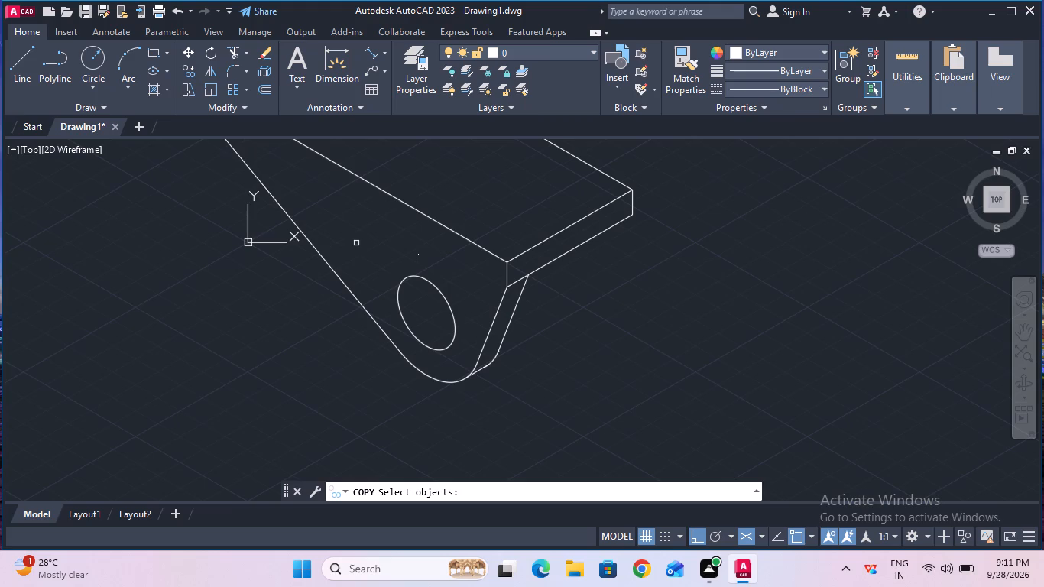
pyautogui.click(400, 282)
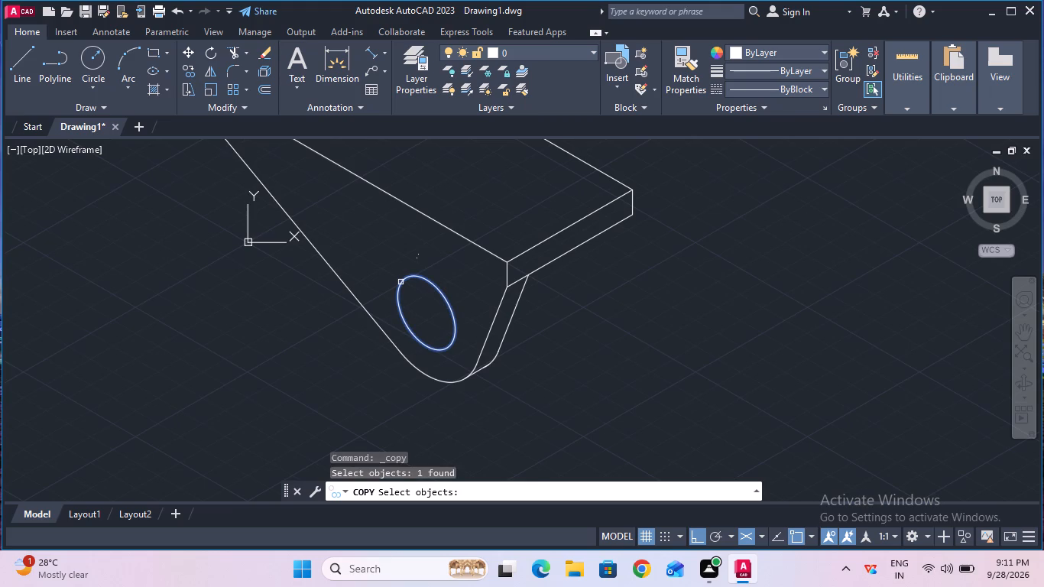
pyautogui.press('Return')
pyautogui.click(424, 313)
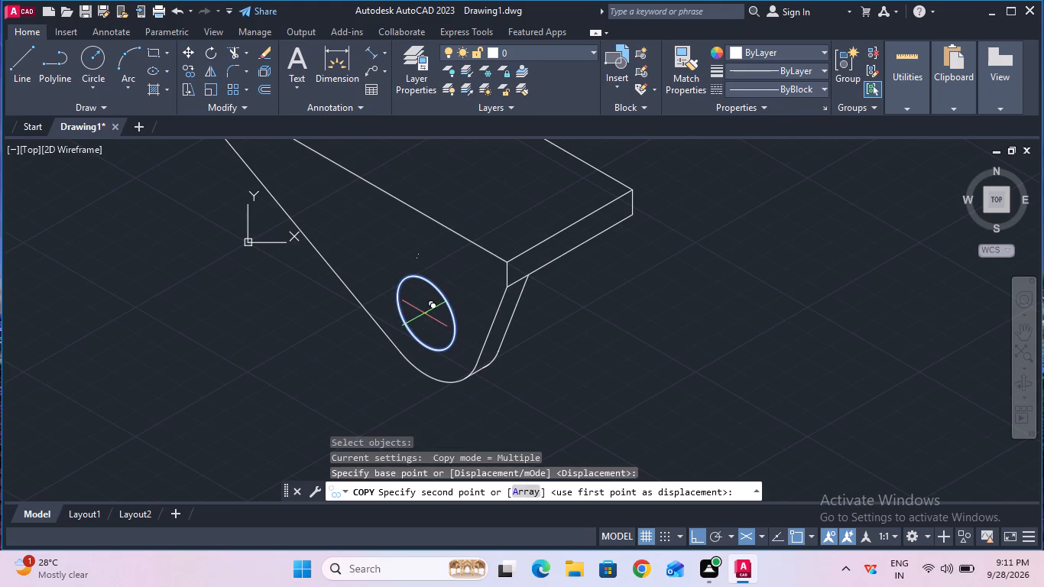
pyautogui.write('12')
pyautogui.press('Return')
pyautogui.press('Escape')
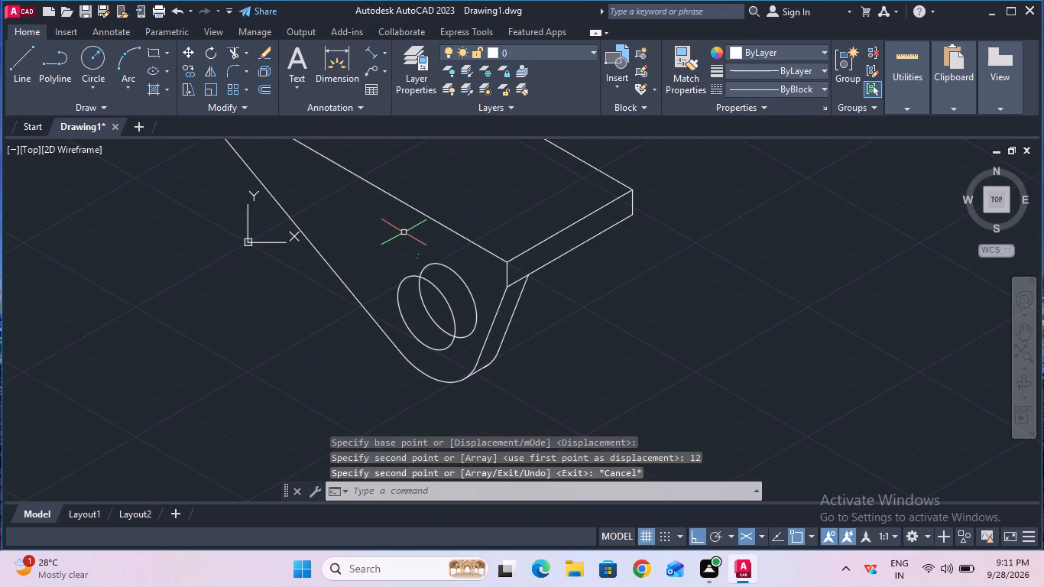
# Trim the part of the copied ellipse outside the front hole, leaving only the inner arc.
pyautogui.click(238, 52)
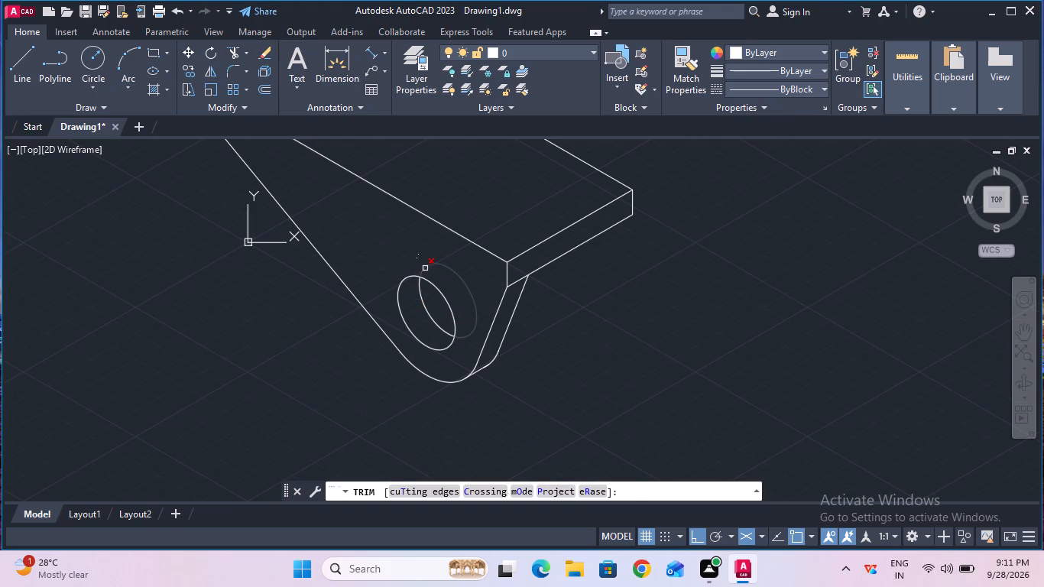
pyautogui.click(425, 268)
pyautogui.press('Escape')
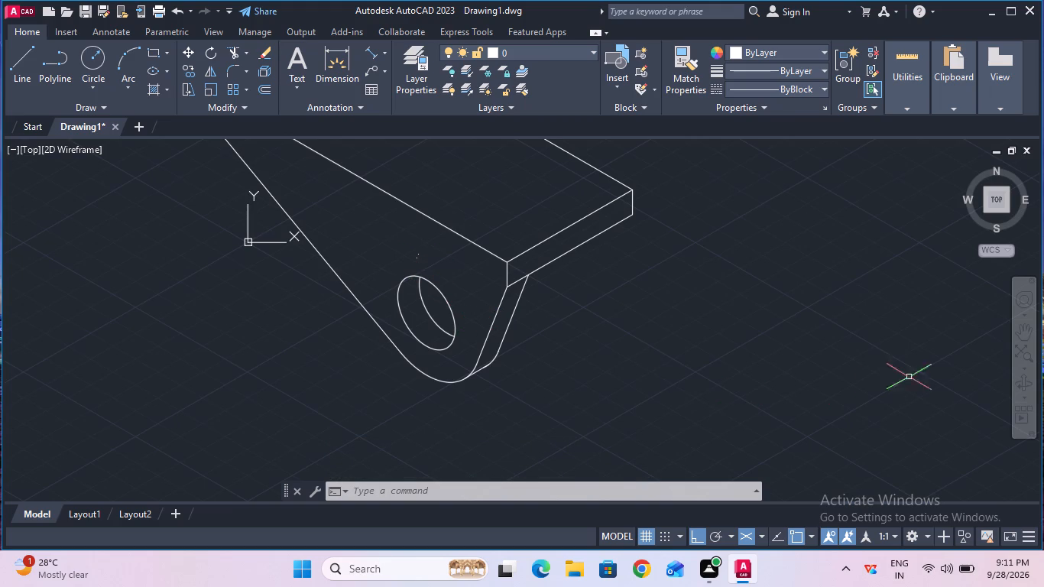
# Copy the front plate's hole ellipse, rounded bottom arc and short slanted edge 58 mm in the 30° direction.
pyautogui.click(1022, 329)
pyautogui.moveTo(797, 324); pyautogui.dragTo(731, 378)
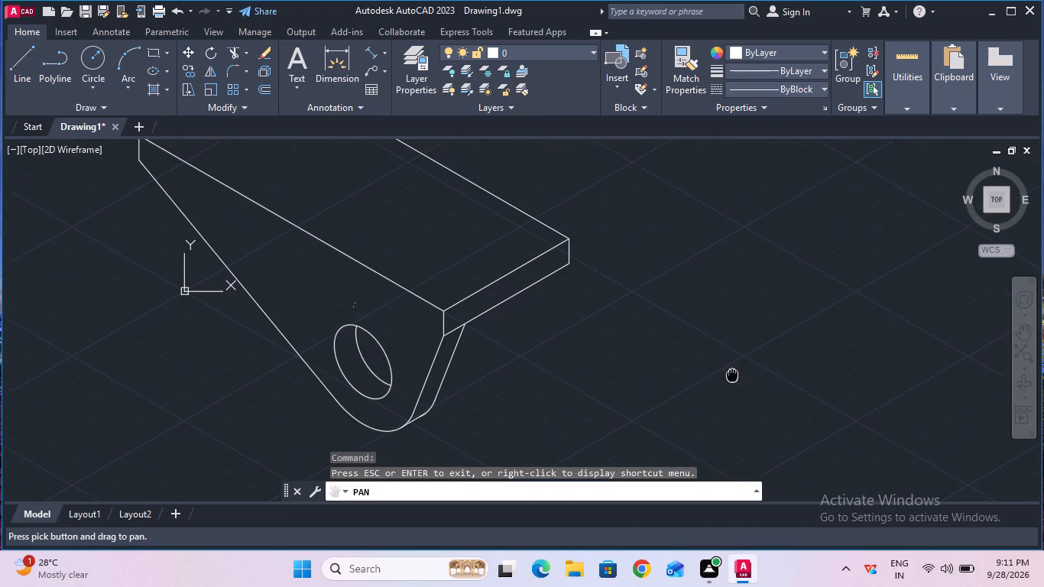
pyautogui.moveTo(731, 378); pyautogui.dragTo(730, 379)
pyautogui.press('Escape')
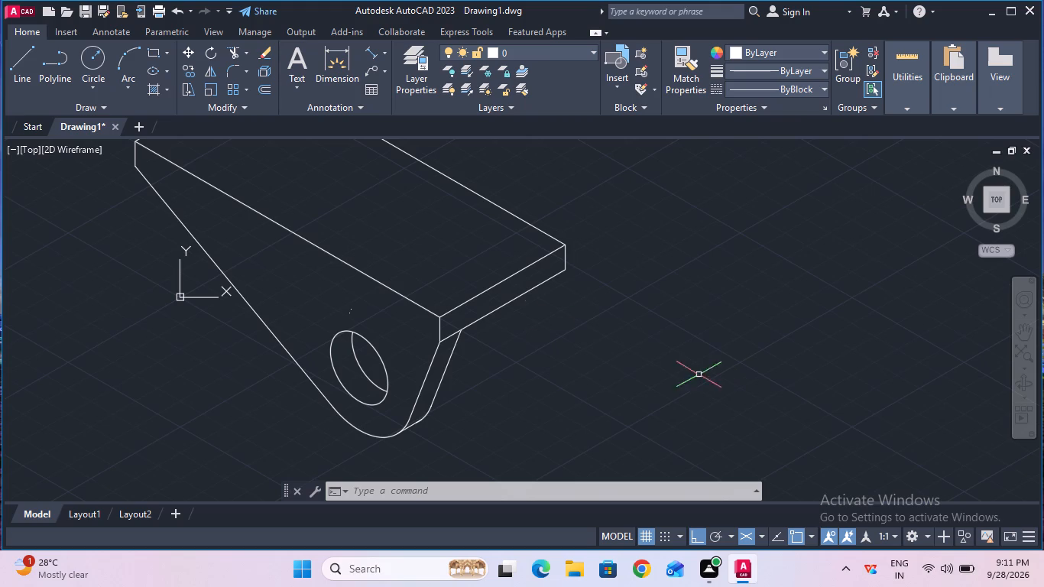
pyautogui.click(183, 69)
pyautogui.click(375, 349)
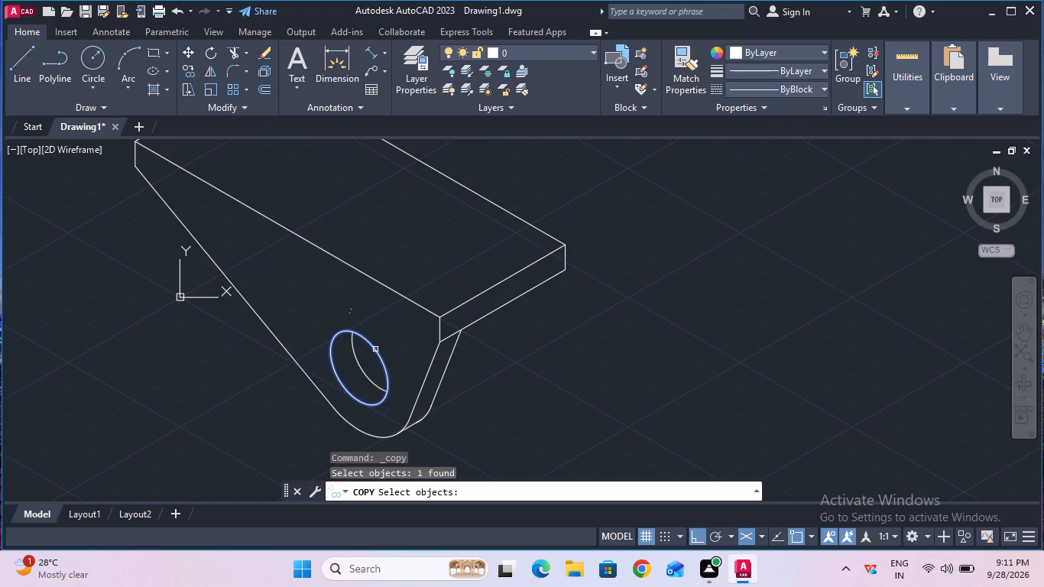
pyautogui.keyDown('shift'); pyautogui.click(424, 383); pyautogui.keyUp('shift')
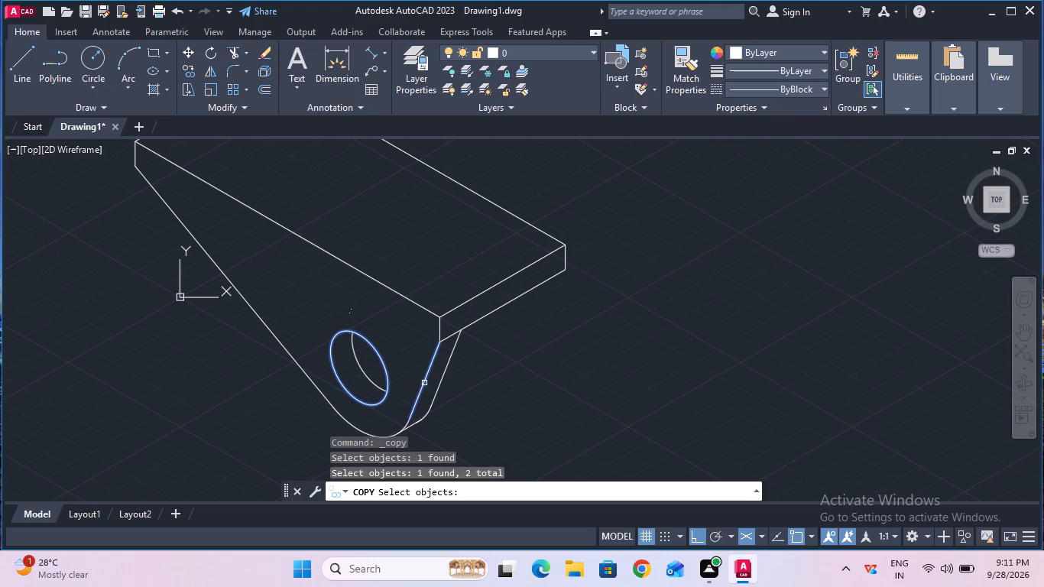
pyautogui.keyDown('shift'); pyautogui.click(372, 434); pyautogui.keyUp('shift')
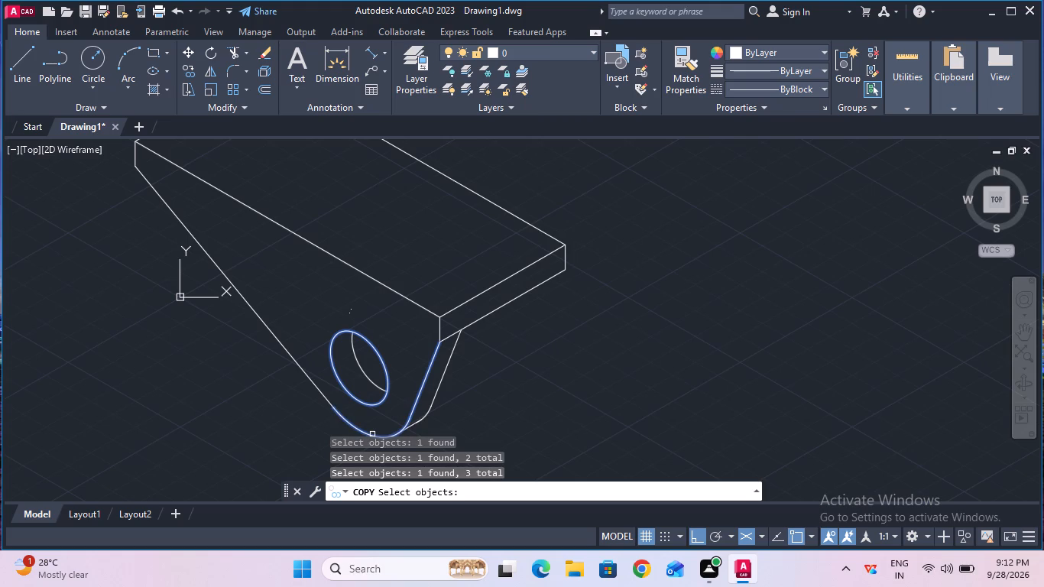
pyautogui.press('Return')
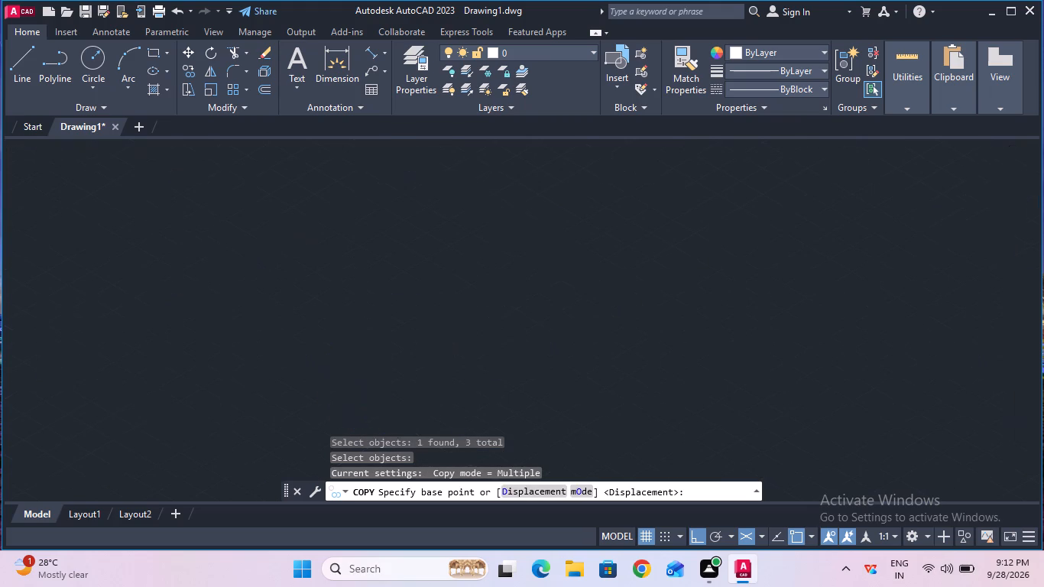
pyautogui.click(362, 371)
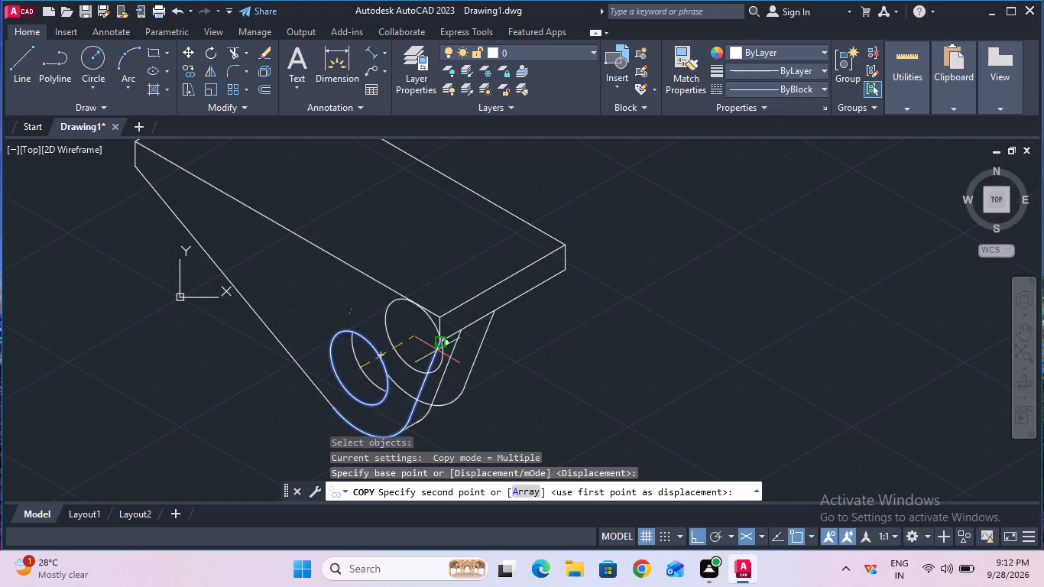
pyautogui.write('58')
pyautogui.press('Return')
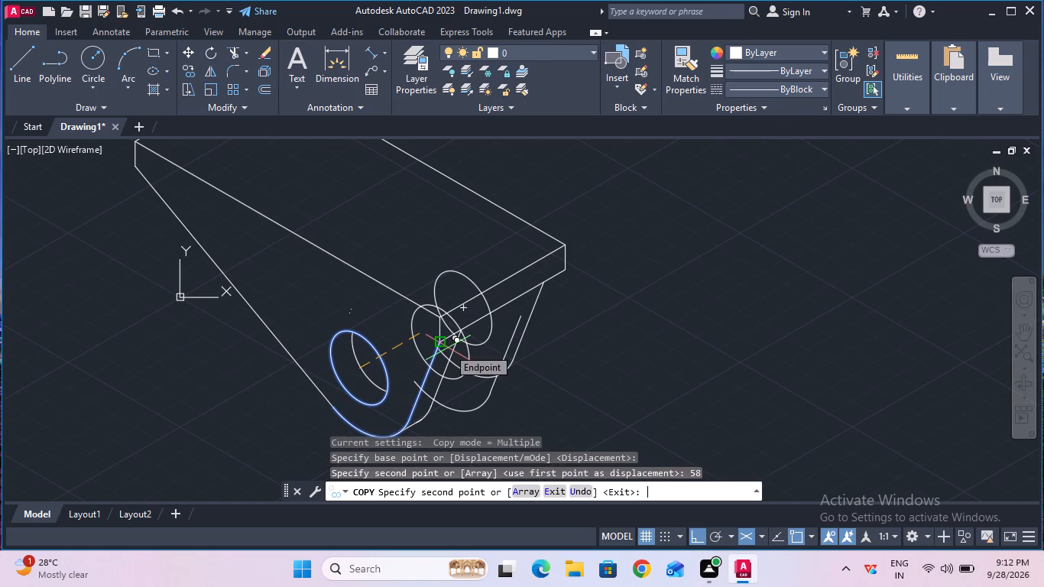
pyautogui.press('Escape')
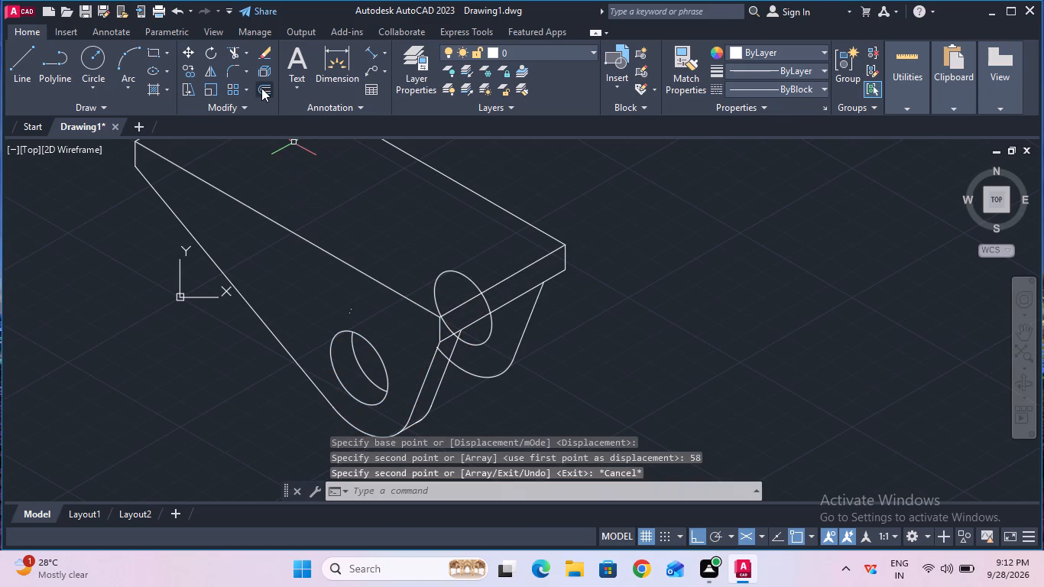
# Trim the parts of the copied ellipse and bottom arc hidden behind the base and the front plate.
pyautogui.click(232, 47)
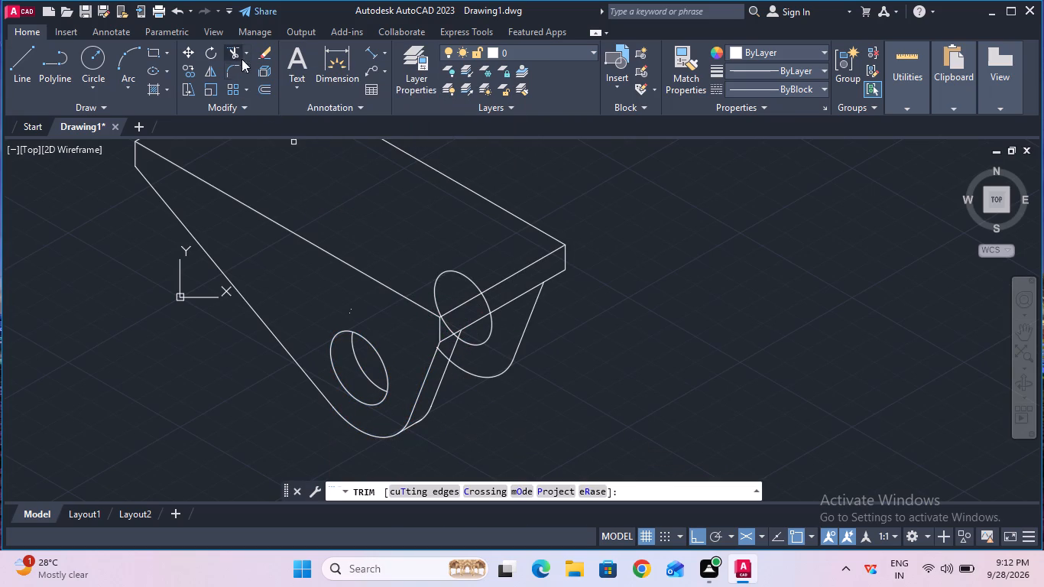
pyautogui.click(458, 273)
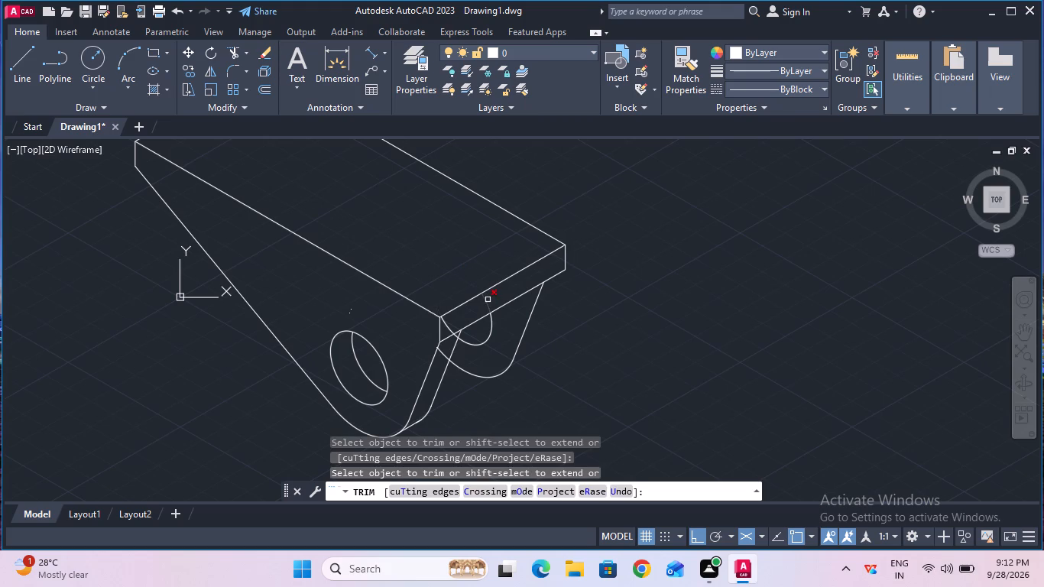
pyautogui.click(488, 300)
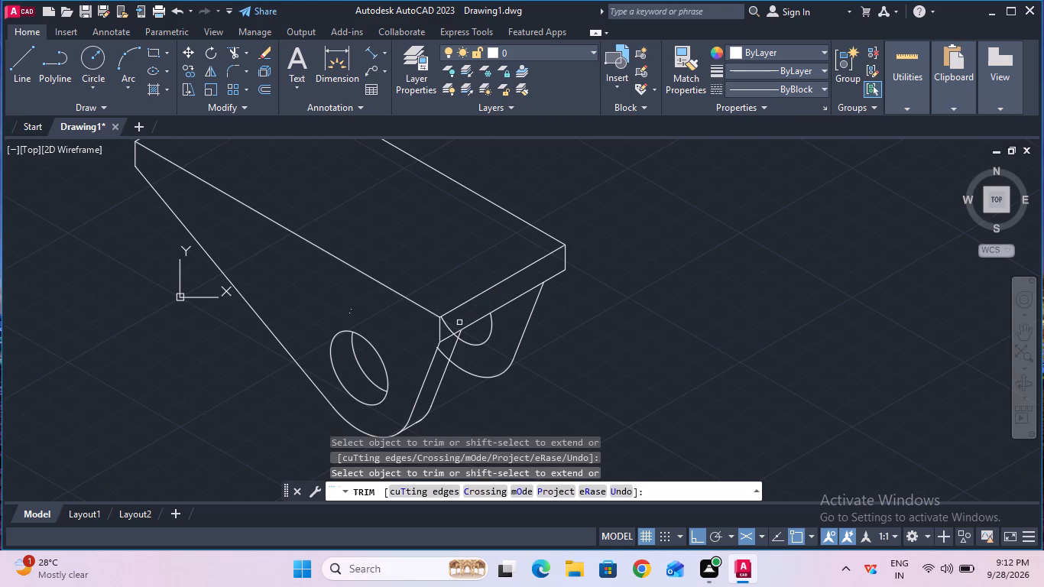
pyautogui.click(449, 328)
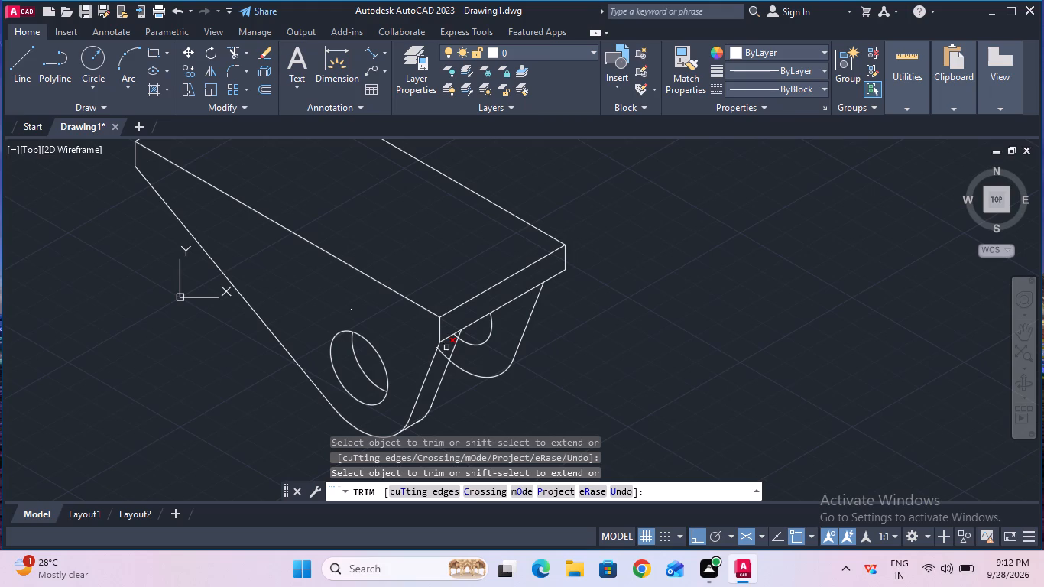
pyautogui.click(445, 354)
pyautogui.keyDown('ctrl'); pyautogui.scroll(2, 445, 354); pyautogui.keyUp('ctrl')
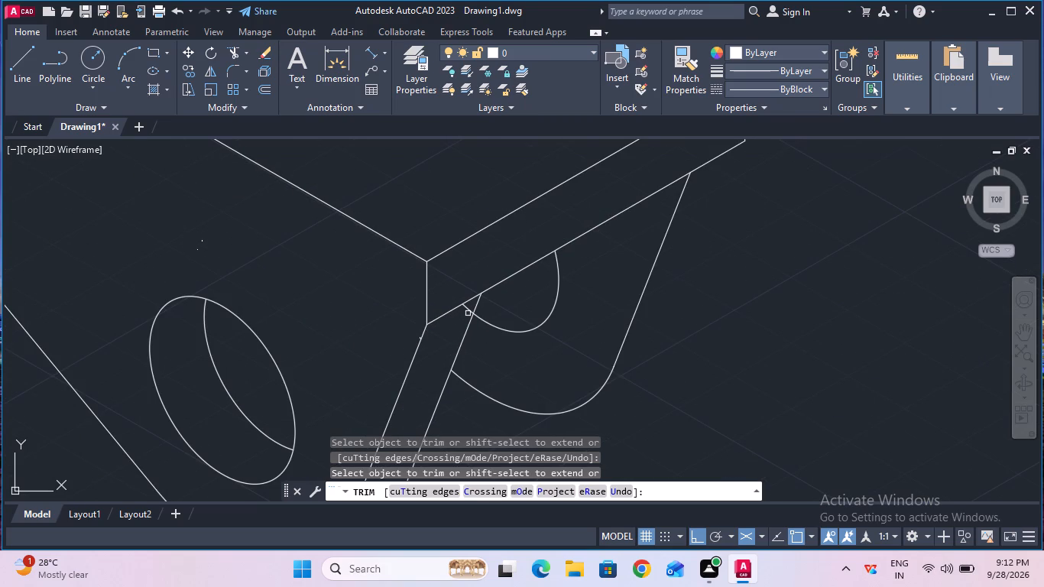
pyautogui.click(468, 312)
pyautogui.press('Escape')
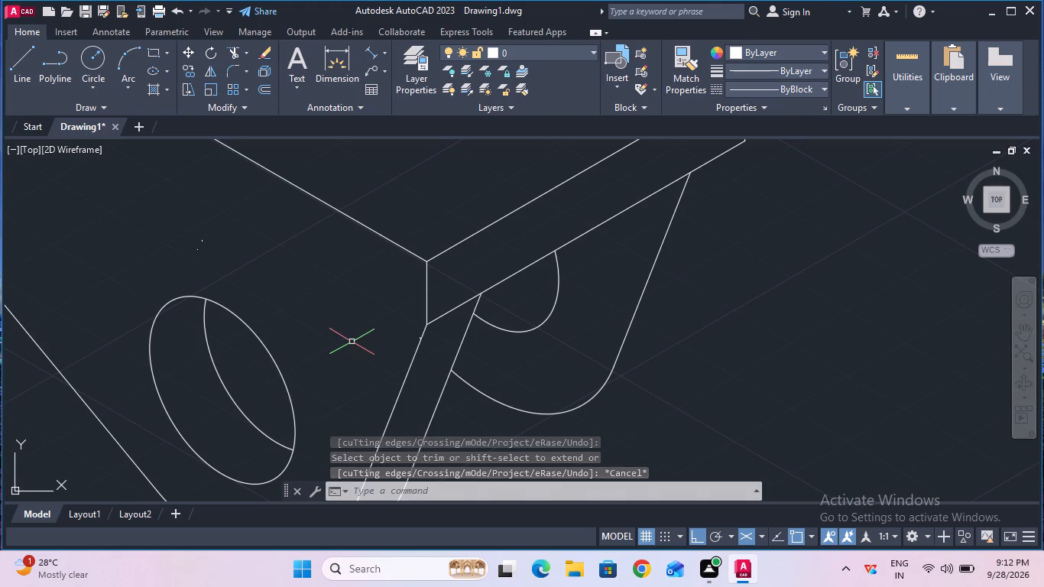
# Copy the rear plate's hole arc, bottom arc and slanted edge 12 mm in the 30° thickness direction.
pyautogui.keyDown('ctrl'); pyautogui.scroll(-1, 352, 342); pyautogui.keyUp('ctrl')
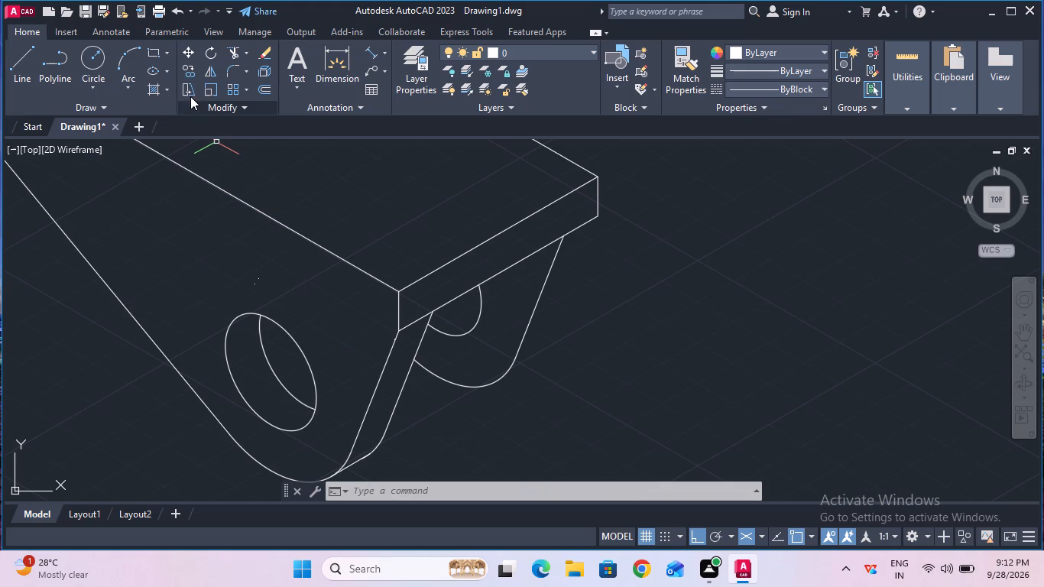
pyautogui.click(183, 73)
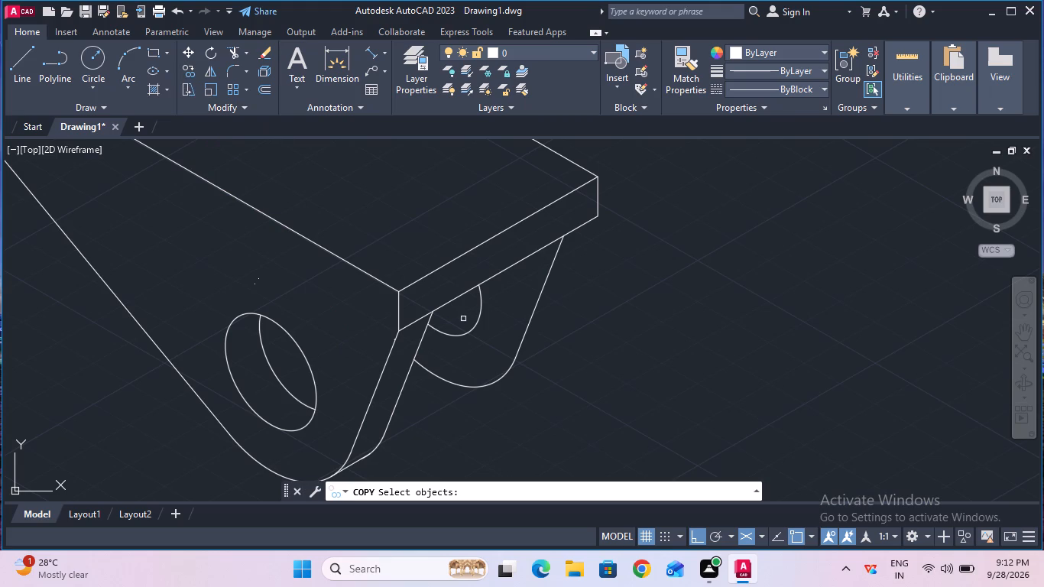
pyautogui.click(470, 328)
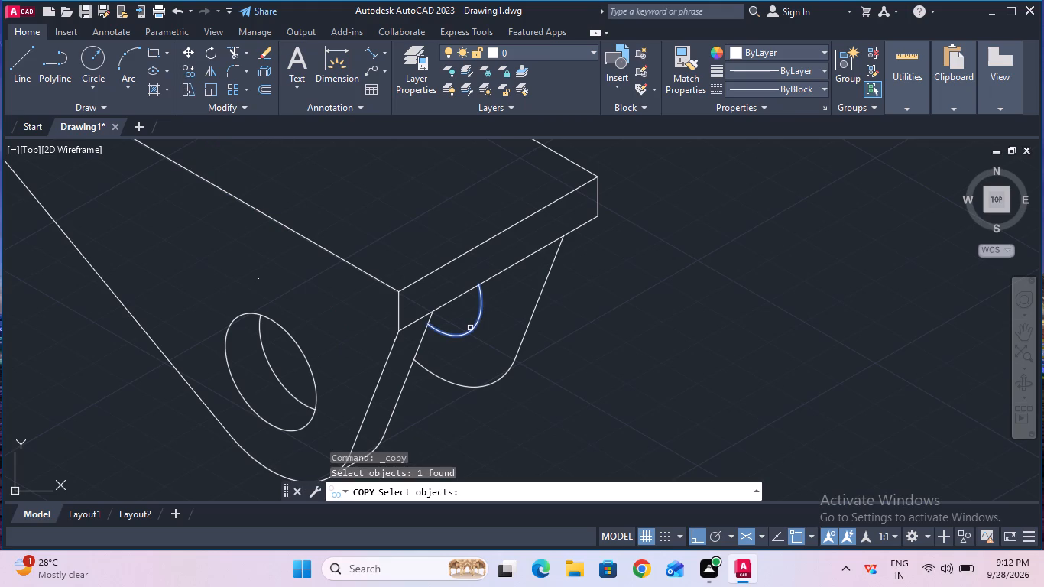
pyautogui.keyDown('shift'); pyautogui.click(472, 386); pyautogui.keyUp('shift')
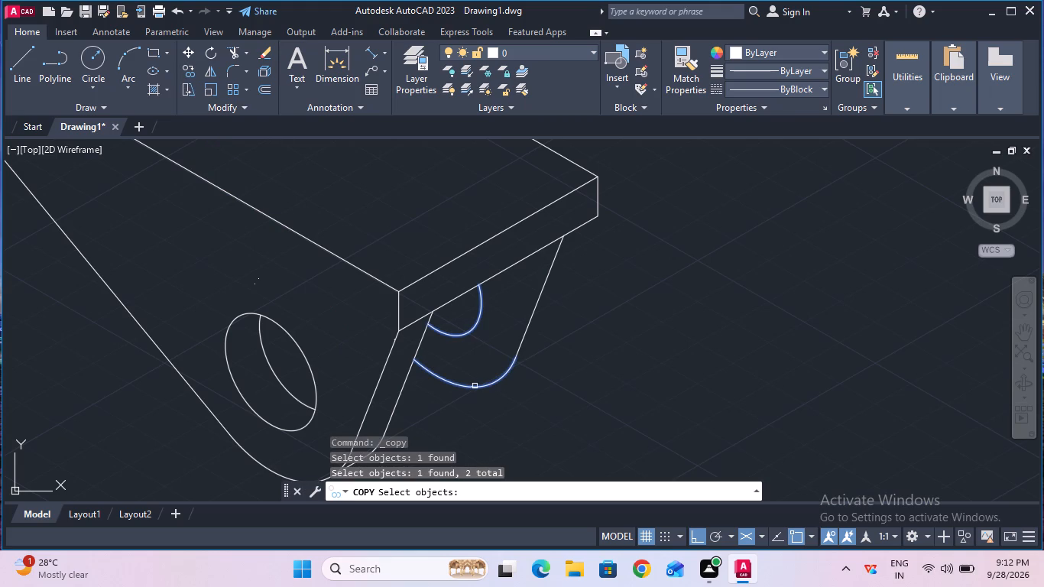
pyautogui.keyDown('shift'); pyautogui.click(520, 346); pyautogui.keyUp('shift')
pyautogui.press('Return')
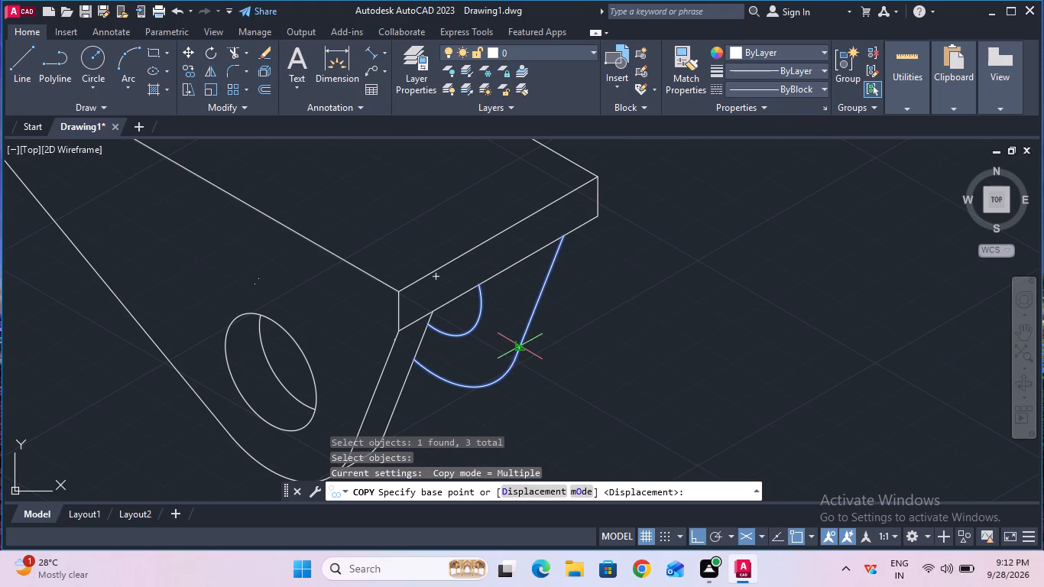
pyautogui.click(514, 354)
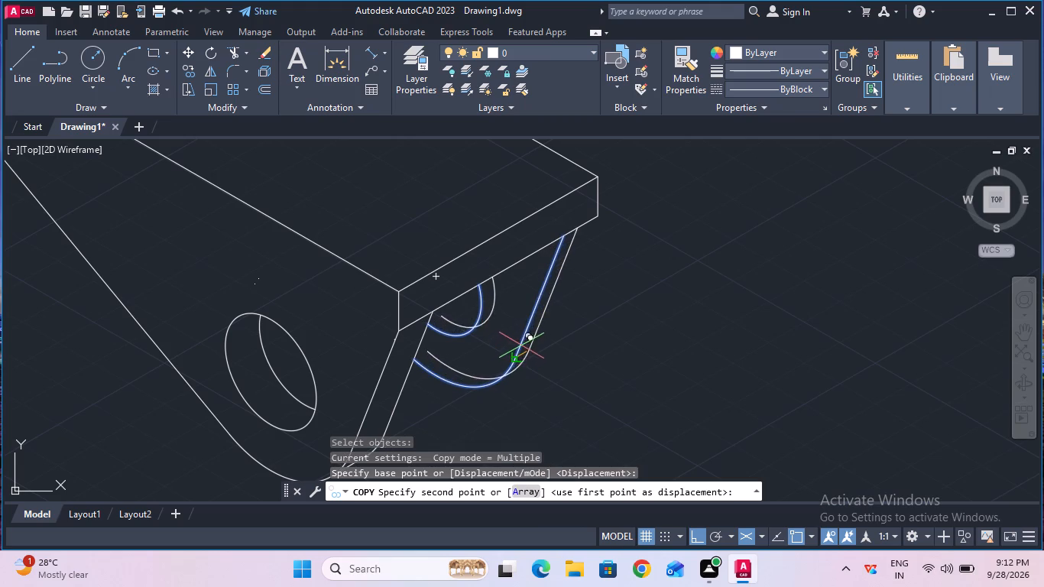
pyautogui.write('12')
pyautogui.press('Return')
pyautogui.press('Escape')
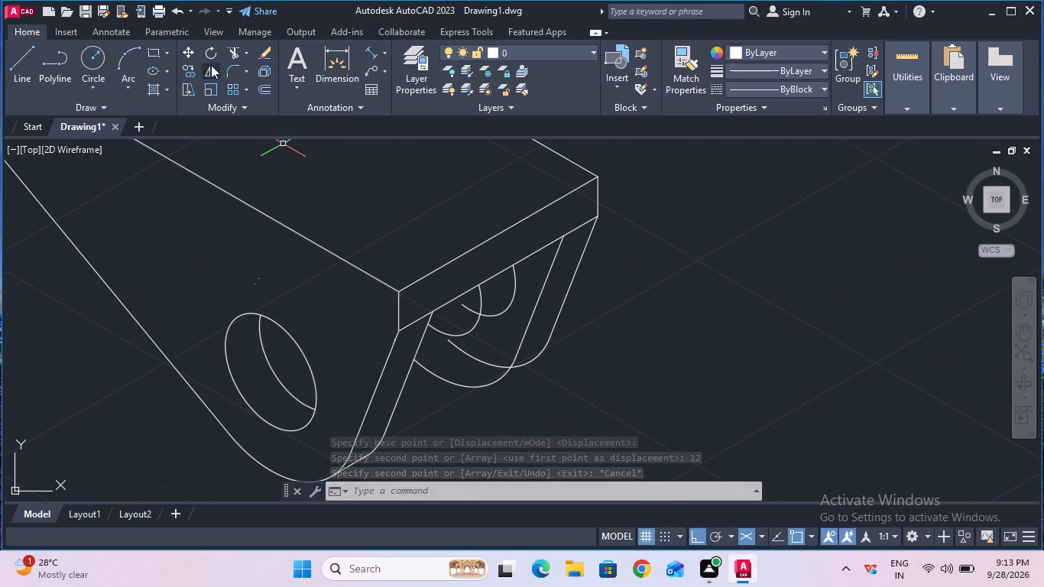
# Extend the 12 mm copy of the rear plate's hole arc to the base's lower edge.
pyautogui.click(247, 53)
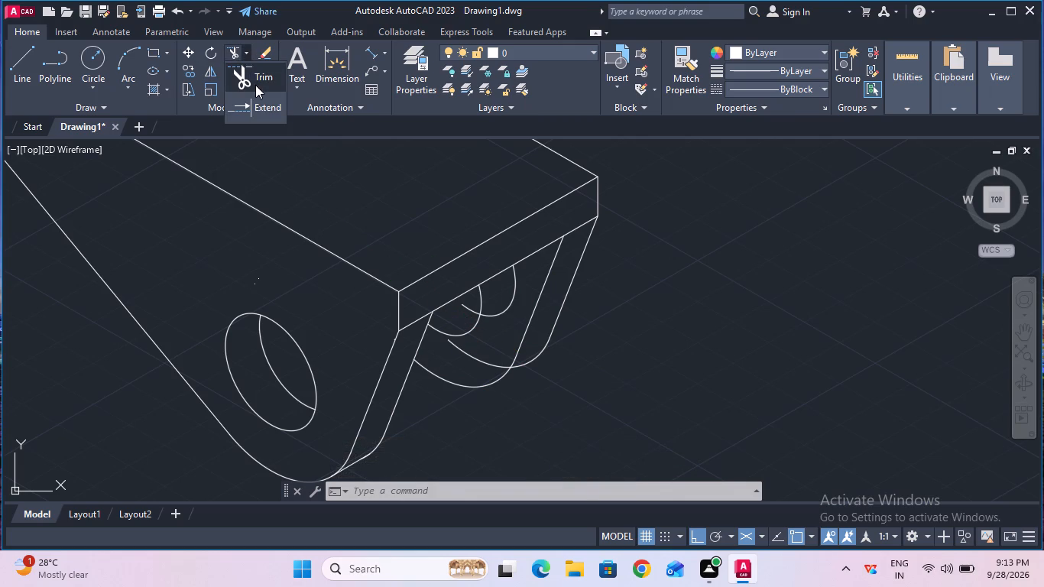
pyautogui.click(261, 105)
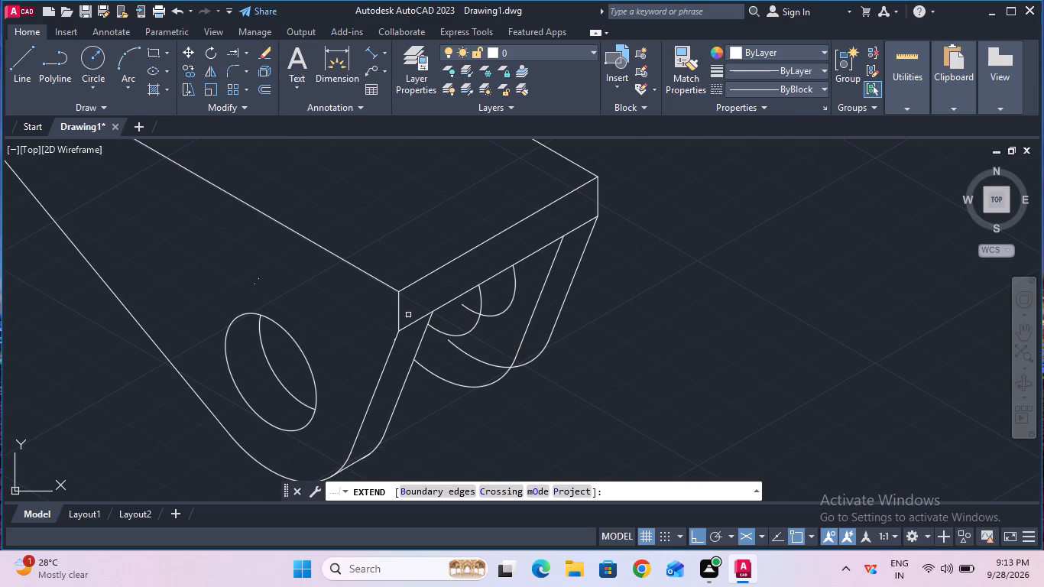
pyautogui.click(466, 309)
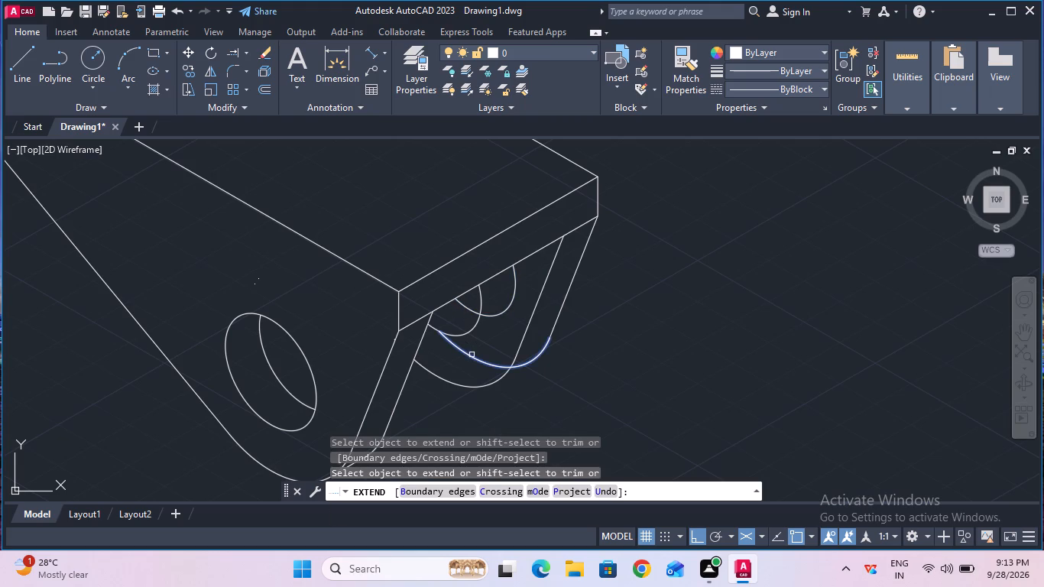
pyautogui.press('Escape')
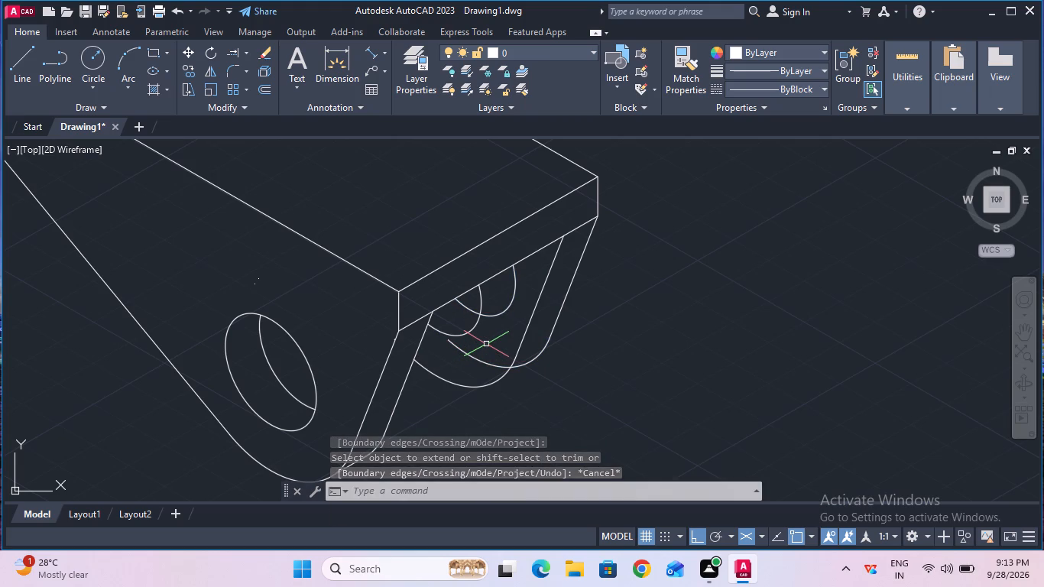
# Trim the copied hole arc outside the rear hole and the copied bottom arc behind the rear plate's face.
pyautogui.click(245, 57)
pyautogui.click(254, 86)
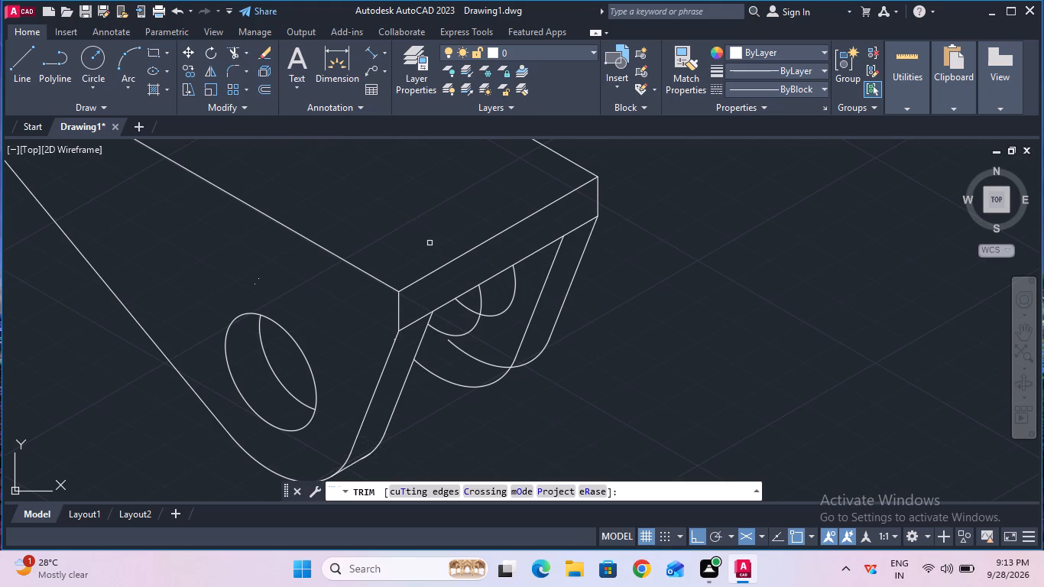
pyautogui.click(507, 306)
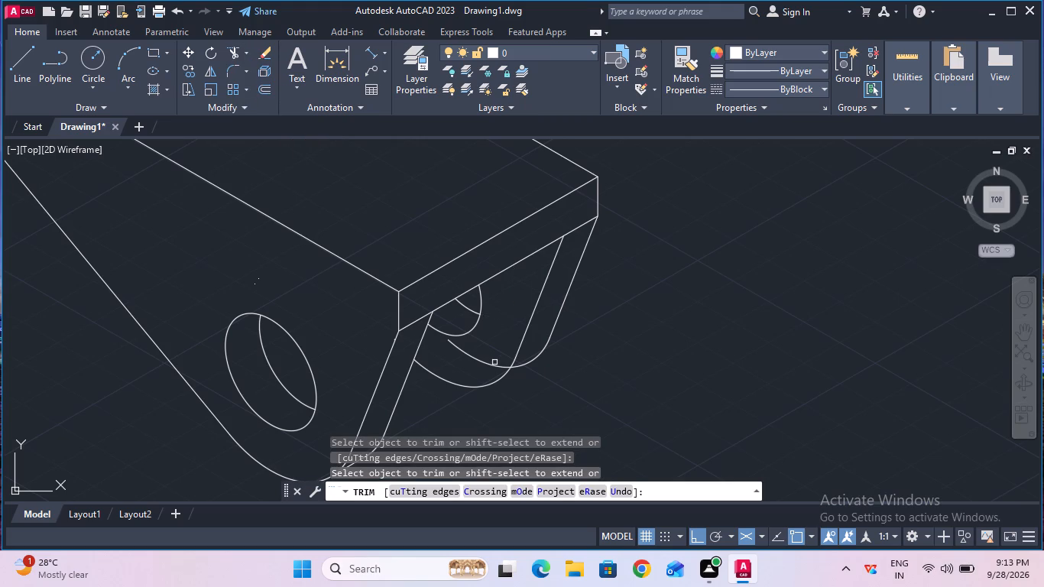
pyautogui.click(491, 365)
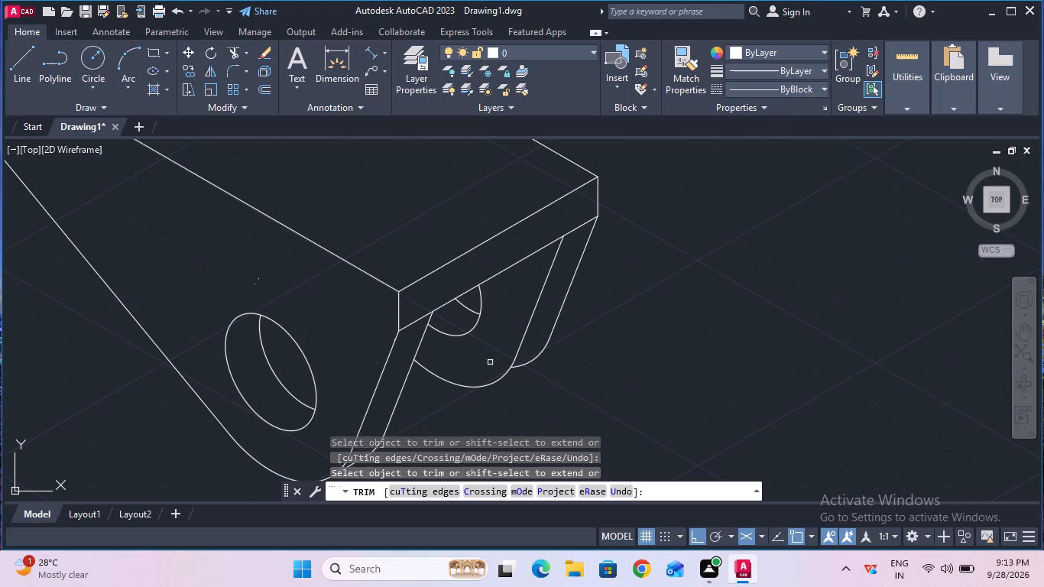
pyautogui.press('Escape')
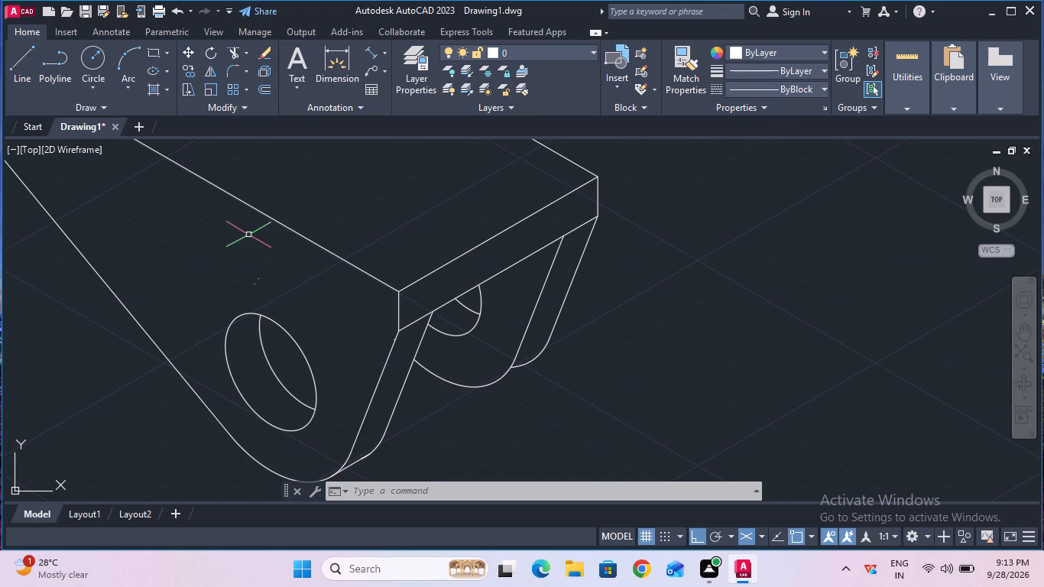
# Draw a line joining the outer curves of the rear plate's two bottom arcs across its thickness.
pyautogui.click(26, 72)
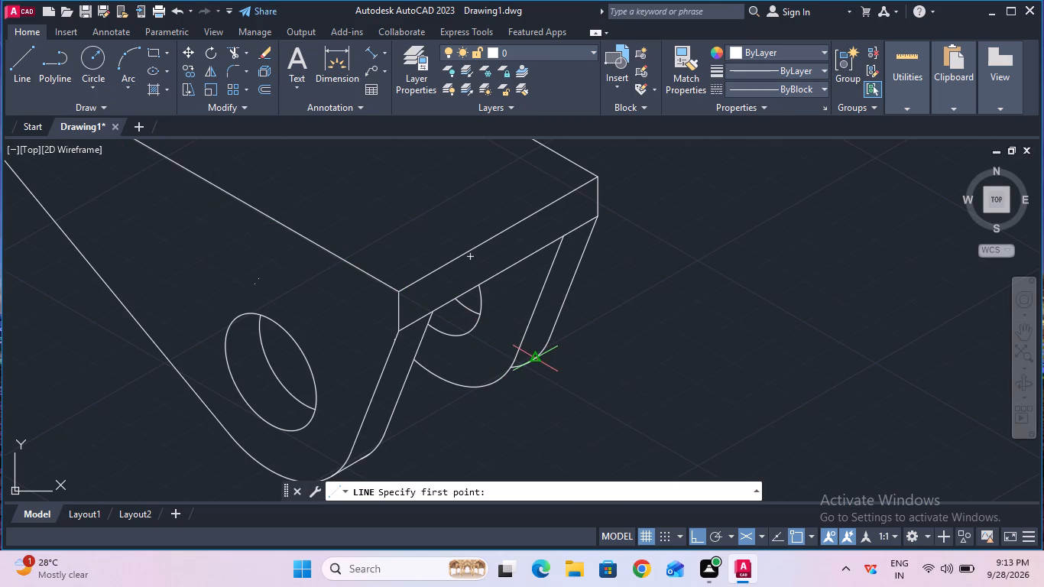
pyautogui.click(495, 384)
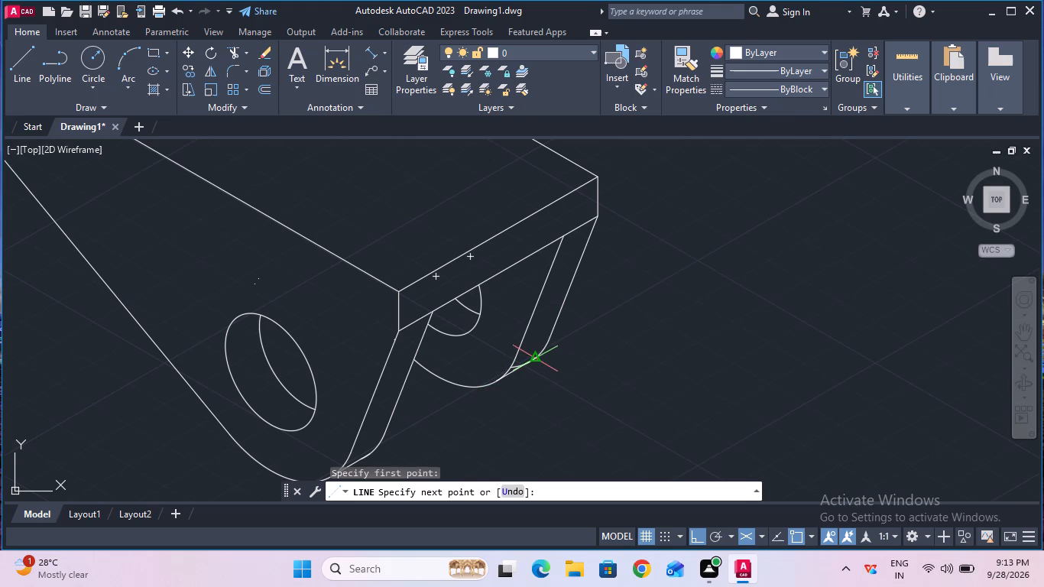
pyautogui.click(529, 364)
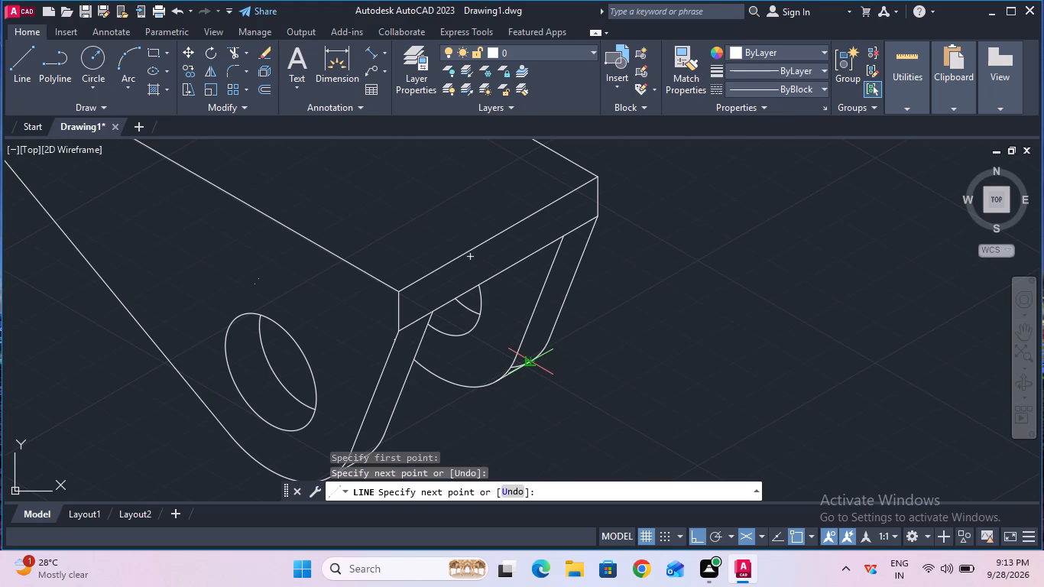
pyautogui.press('Escape')
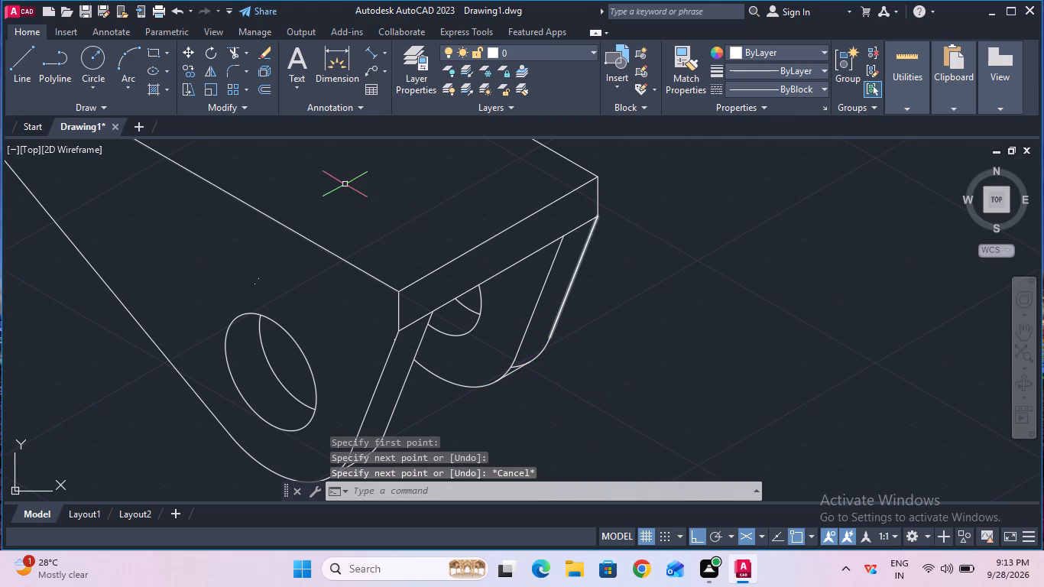
# Trim the leftover piece of the copied bottom arc inside the rear plate's new joining line.
pyautogui.click(230, 49)
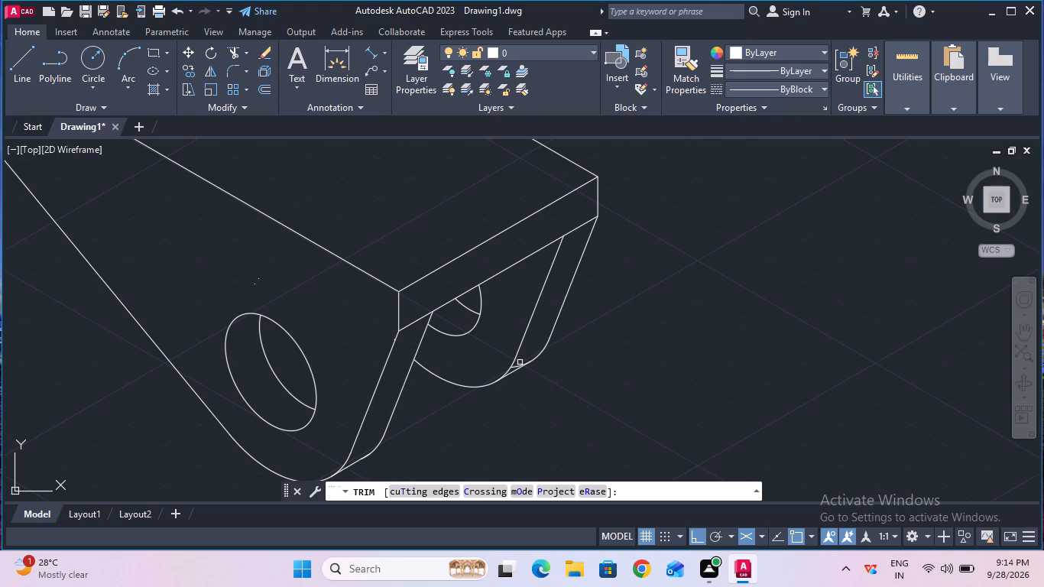
pyautogui.click(520, 363)
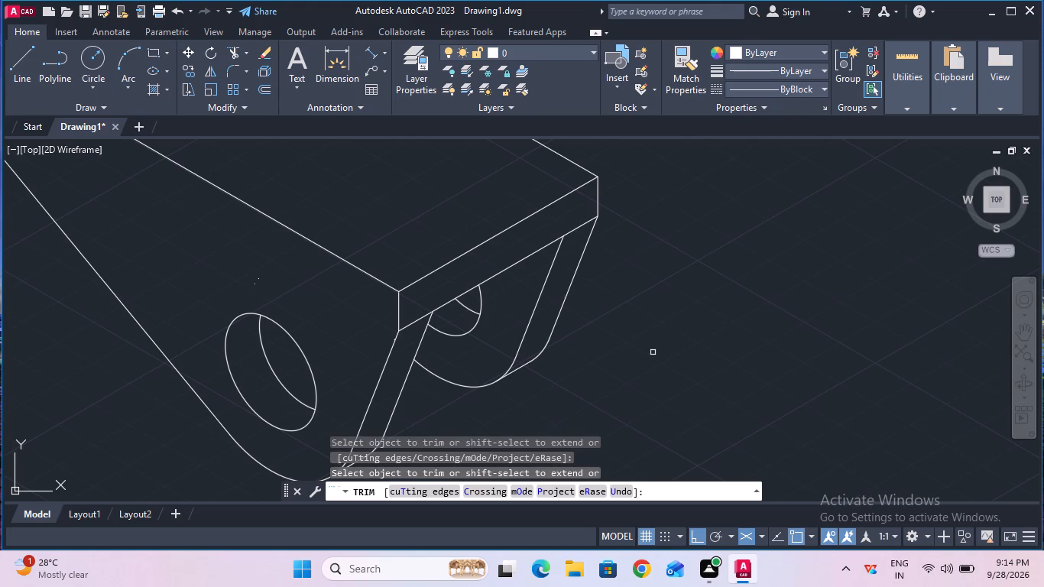
pyautogui.press('Escape')
# Using the CENTER linetype, draw a line joining the midpoints of the base end's lower and upper edges, continuing 10 mm at 150° across the top.
pyautogui.keyDown('ctrl'); pyautogui.scroll(-2, 653, 352); pyautogui.keyUp('ctrl')
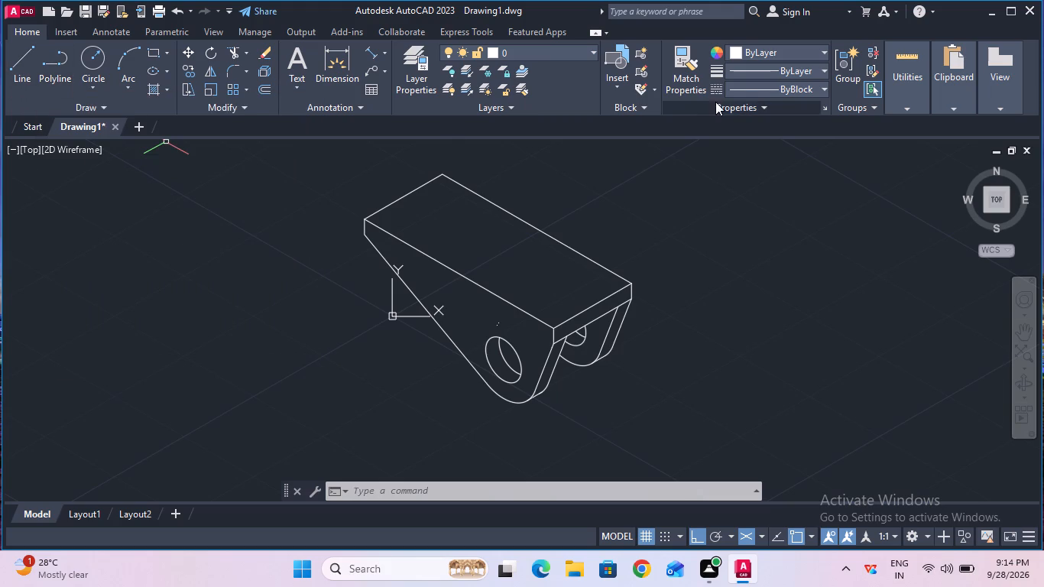
pyautogui.click(745, 89)
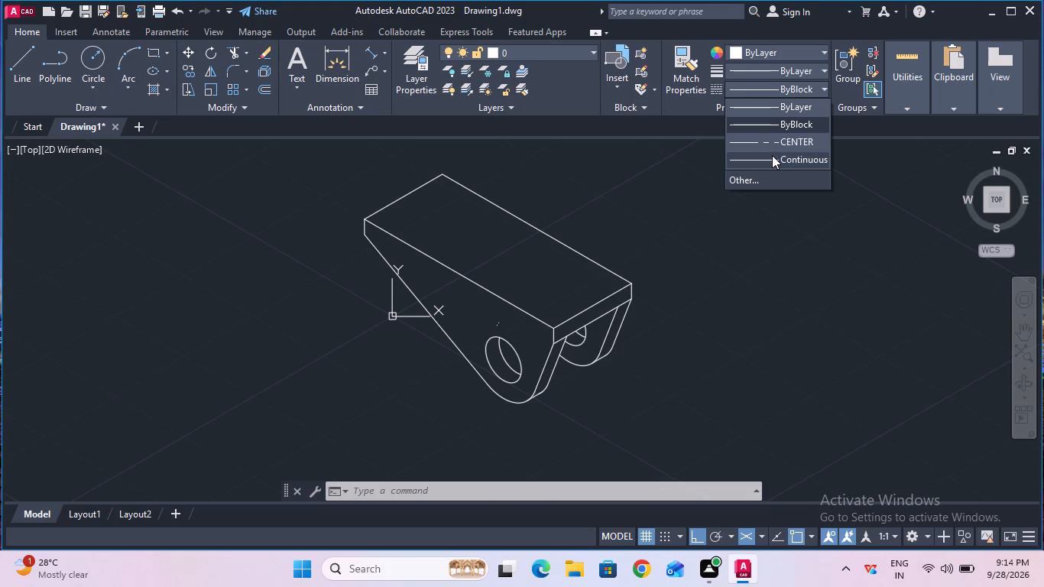
pyautogui.click(772, 146)
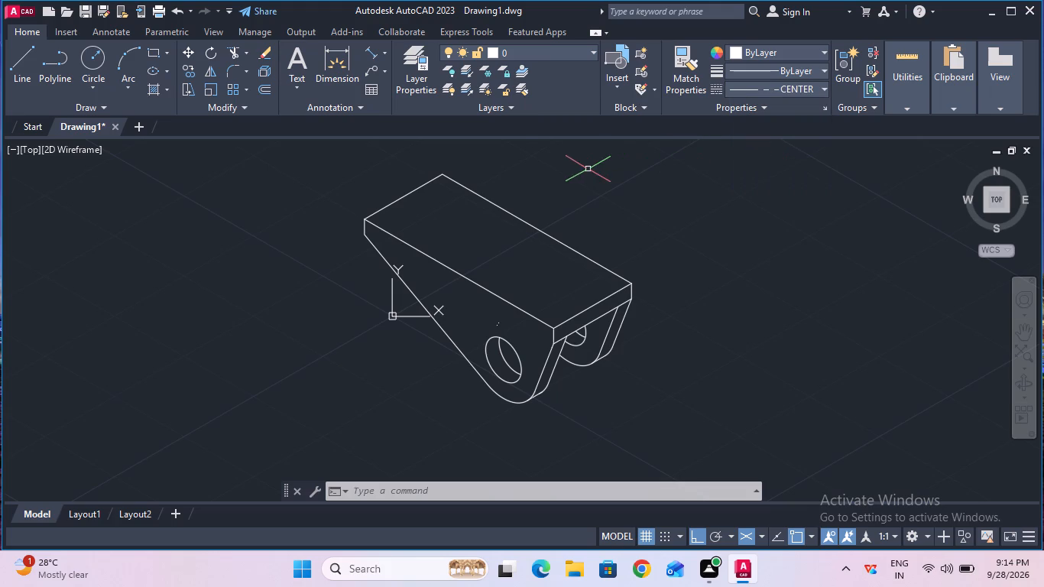
pyautogui.click(29, 78)
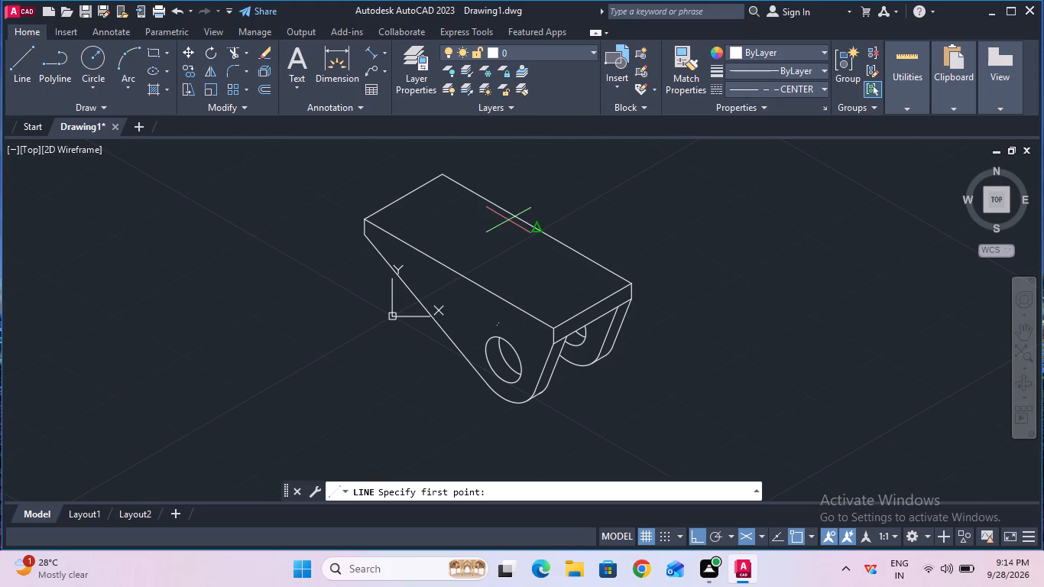
pyautogui.click(595, 323)
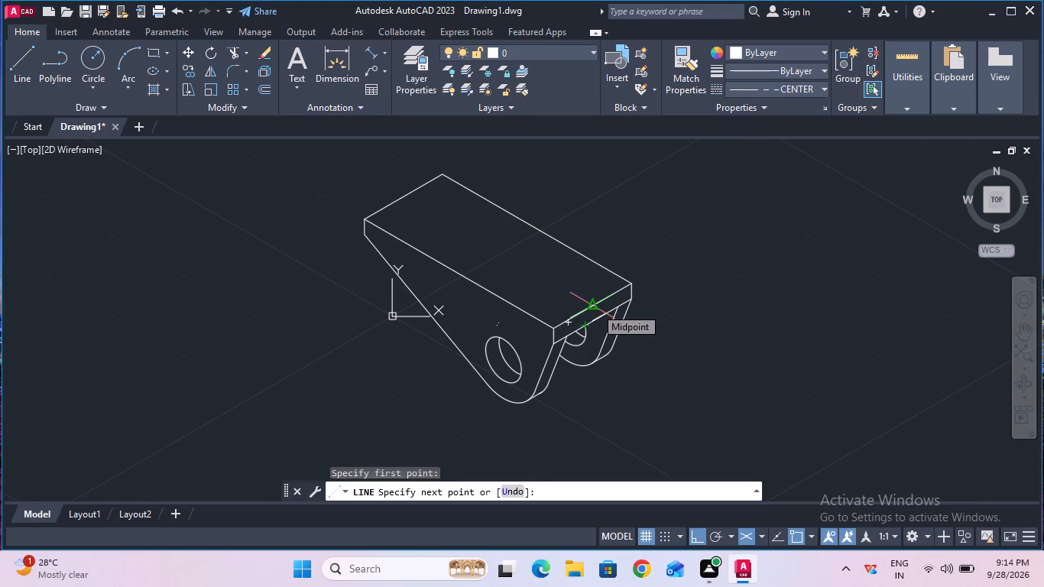
pyautogui.click(596, 307)
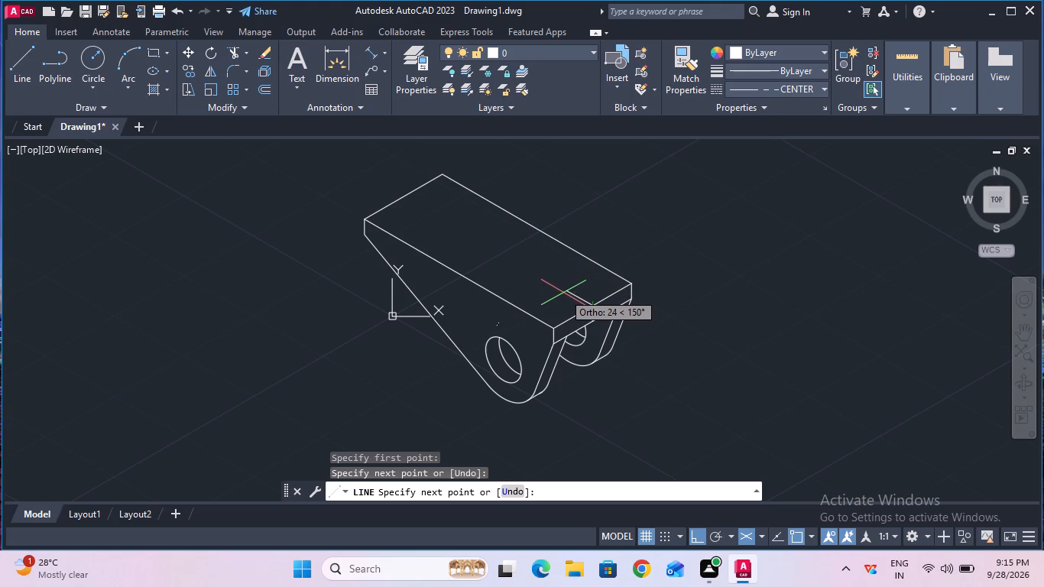
pyautogui.write('10')
pyautogui.press('Return')
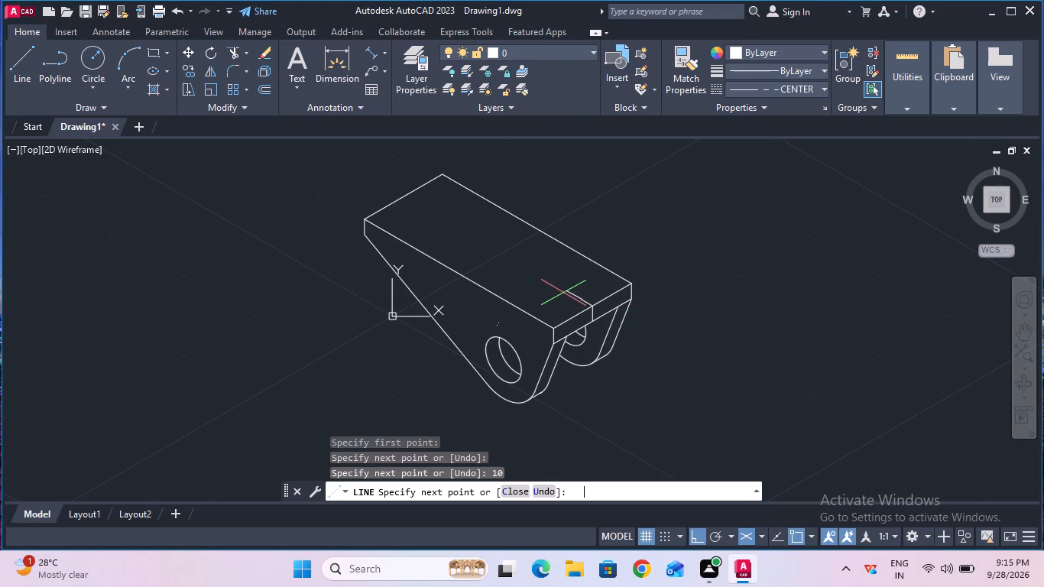
pyautogui.press('Escape')
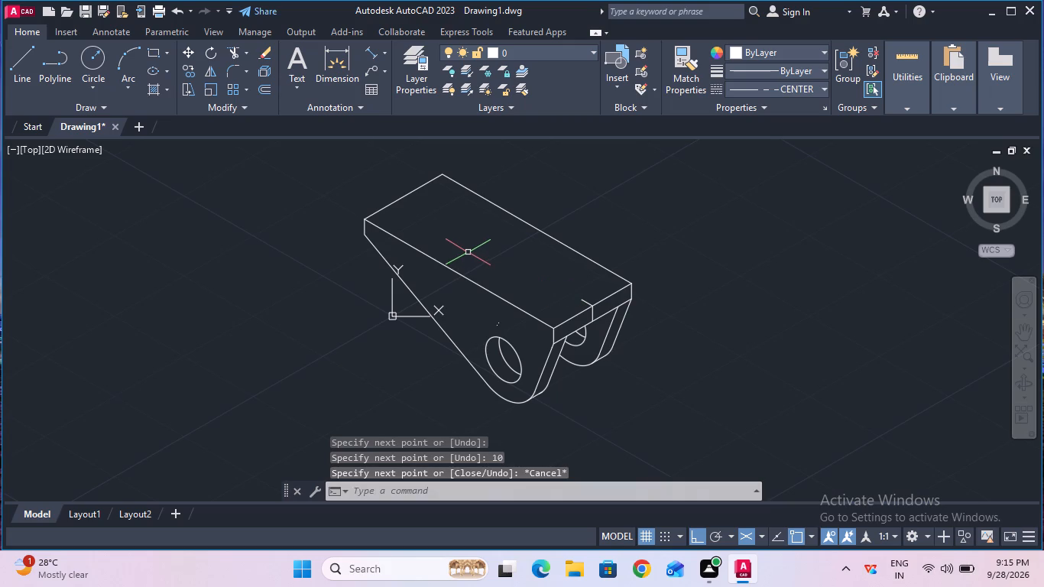
# Draw a 30 mm vertical centre line upward from the centre of the front plate's hole.
pyautogui.click(24, 86)
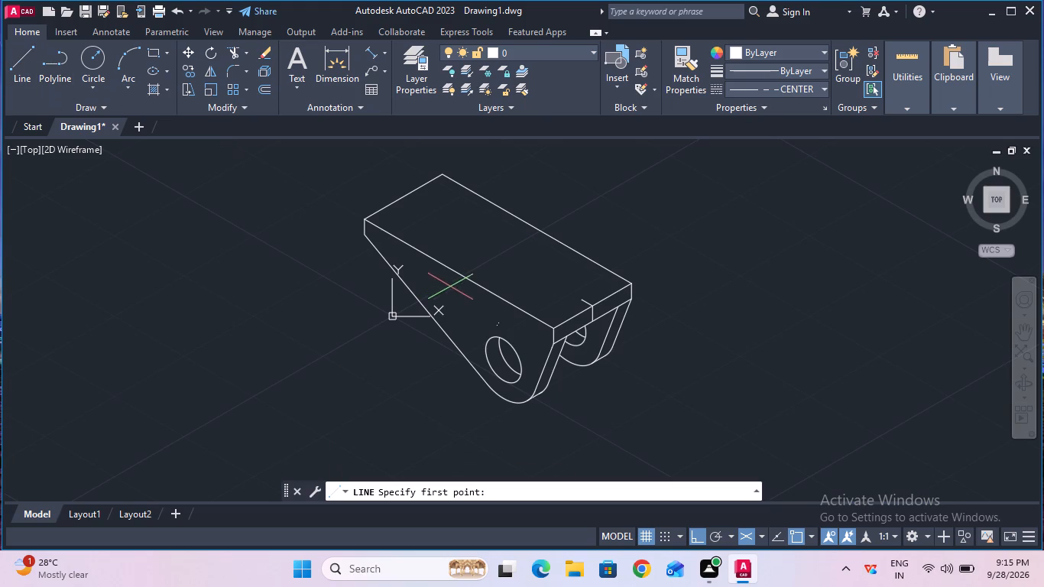
pyautogui.click(501, 362)
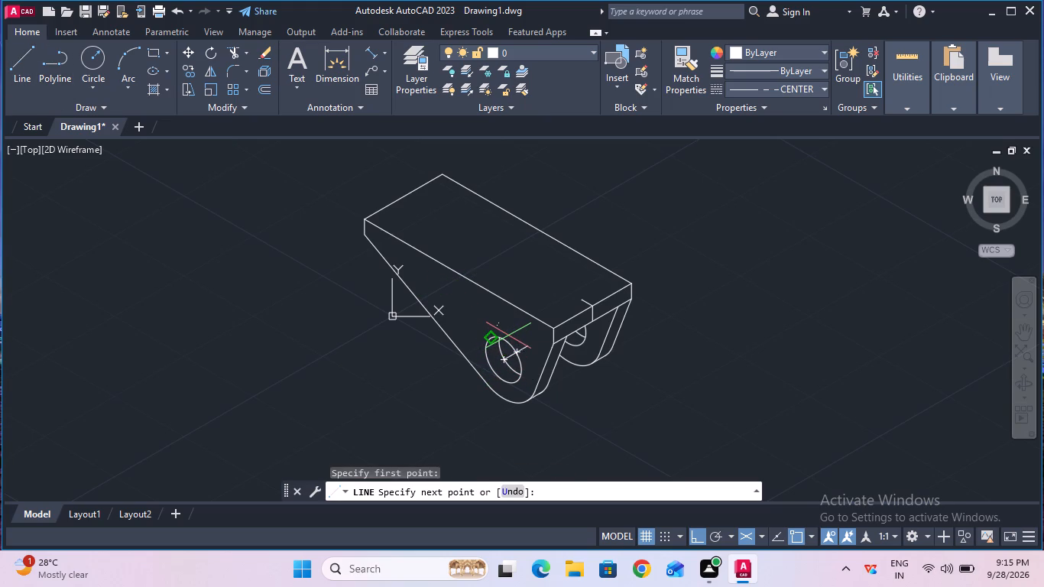
pyautogui.press('F5')
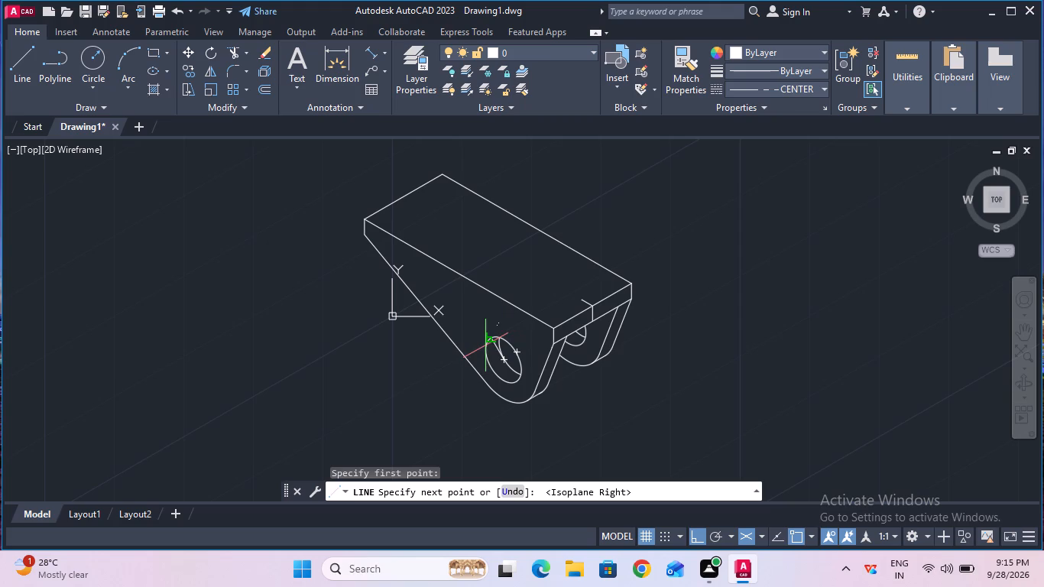
pyautogui.keyDown('ctrl'); pyautogui.scroll(3, 508, 346); pyautogui.keyUp('ctrl')
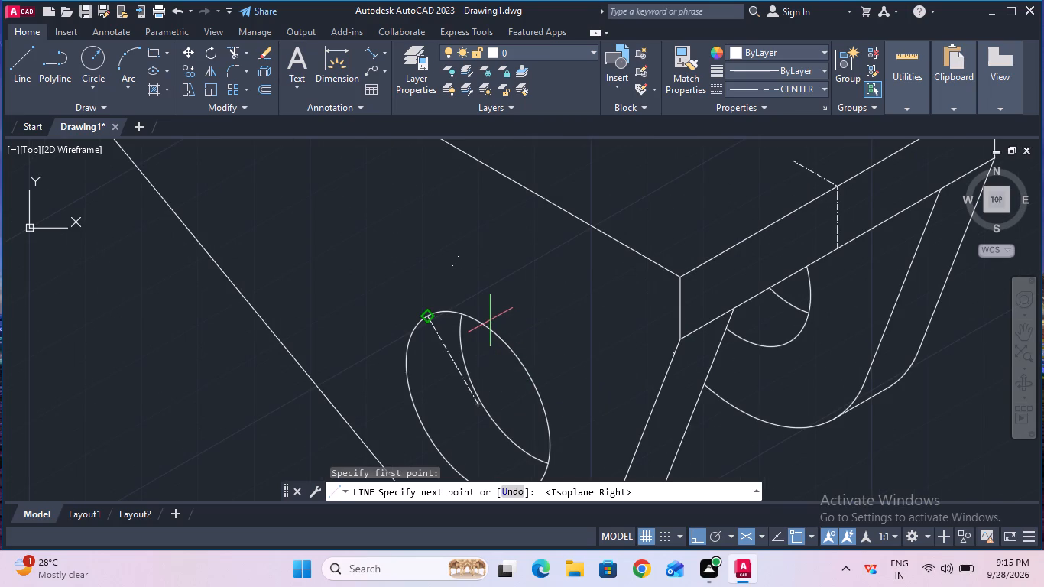
pyautogui.press('F5')
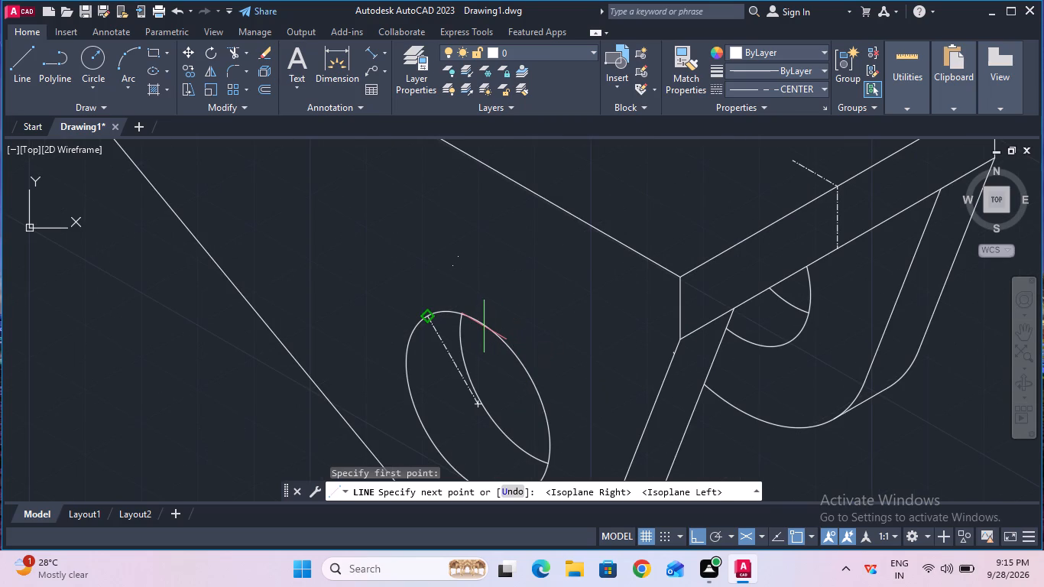
pyautogui.press('3')
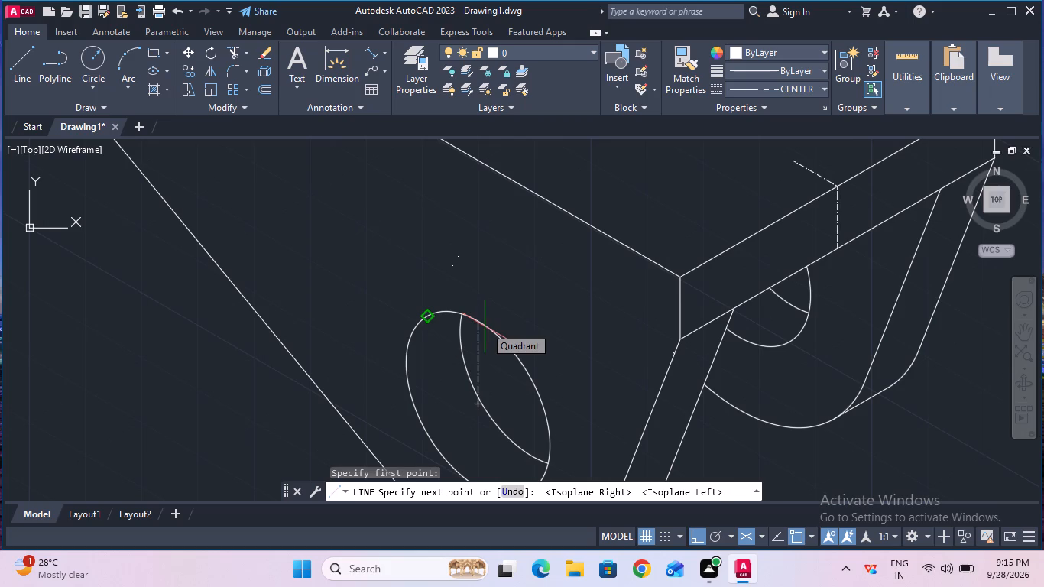
pyautogui.press('0')
pyautogui.press('Return')
pyautogui.press('Escape')
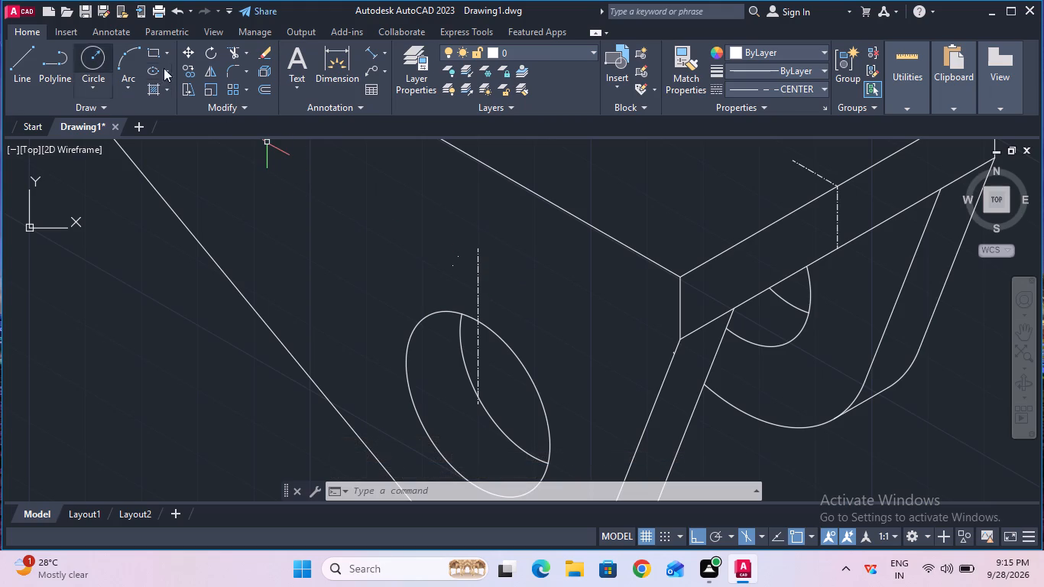
# Extend the front hole's vertical centre line up to the base's upper front edge.
pyautogui.click(247, 57)
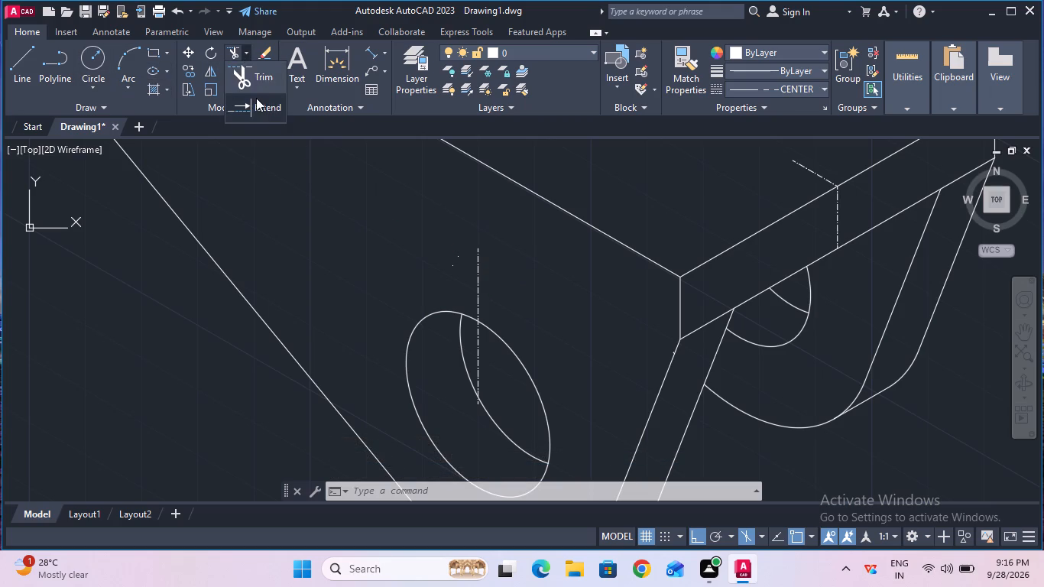
pyautogui.click(256, 98)
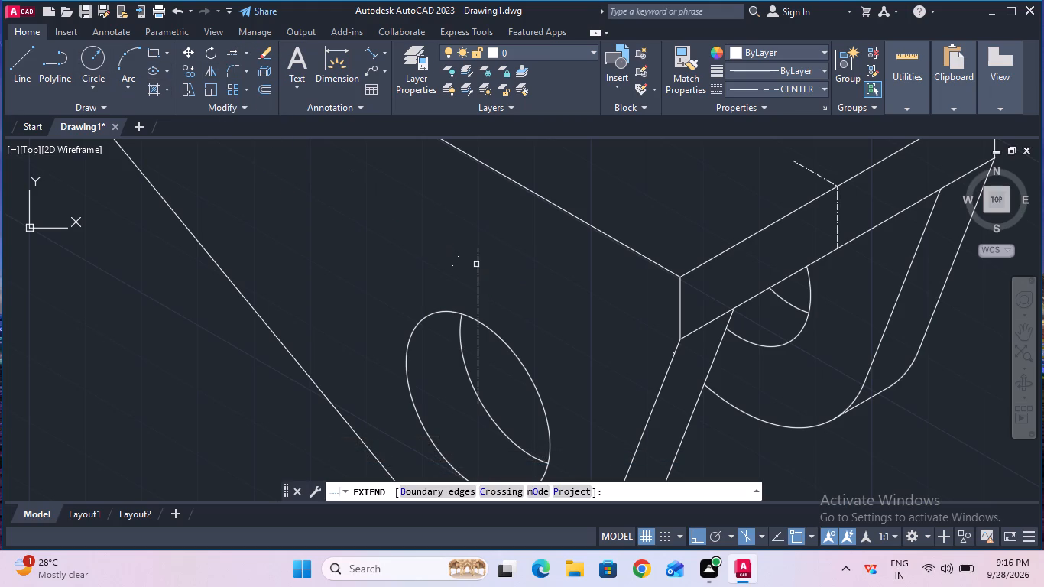
pyautogui.click(477, 264)
pyautogui.press('Escape')
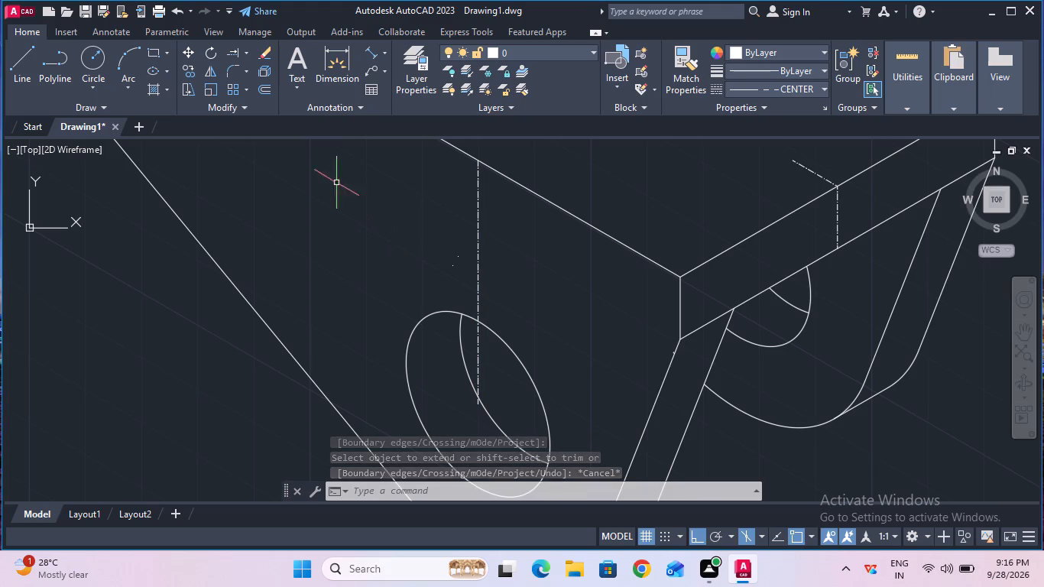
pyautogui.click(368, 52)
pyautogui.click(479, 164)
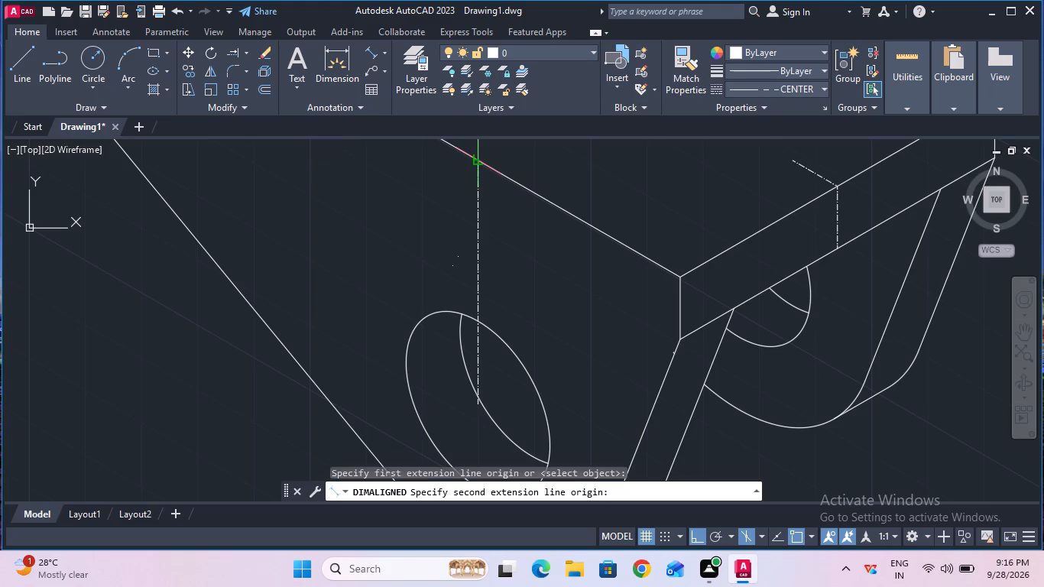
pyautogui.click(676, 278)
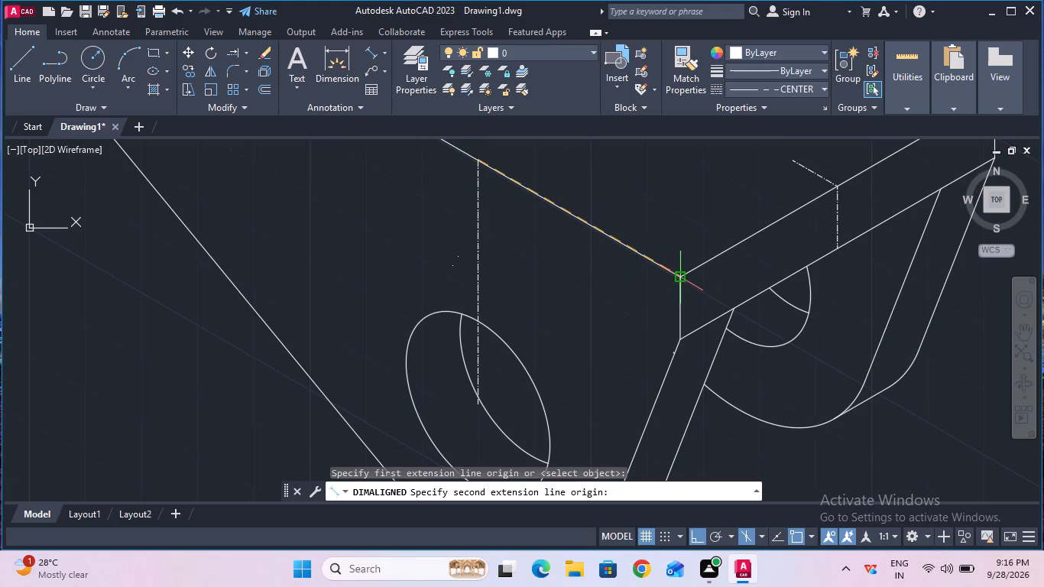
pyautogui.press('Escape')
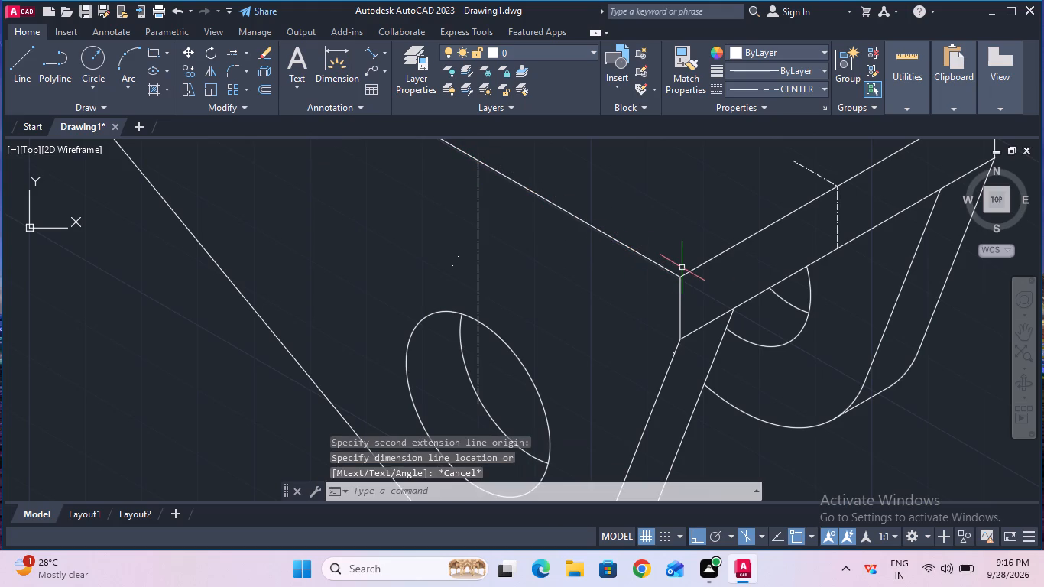
# Draw a 70 mm centre line at 30° across the base's top face from the upper end of the front hole's centre line.
pyautogui.keyDown('ctrl'); pyautogui.scroll(-2, 682, 268); pyautogui.keyUp('ctrl')
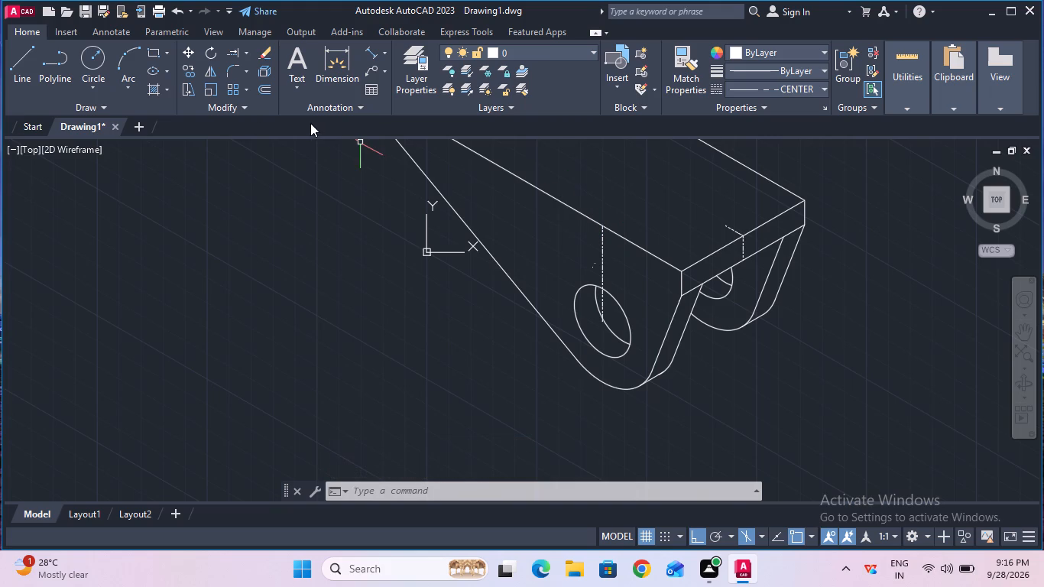
pyautogui.click(24, 77)
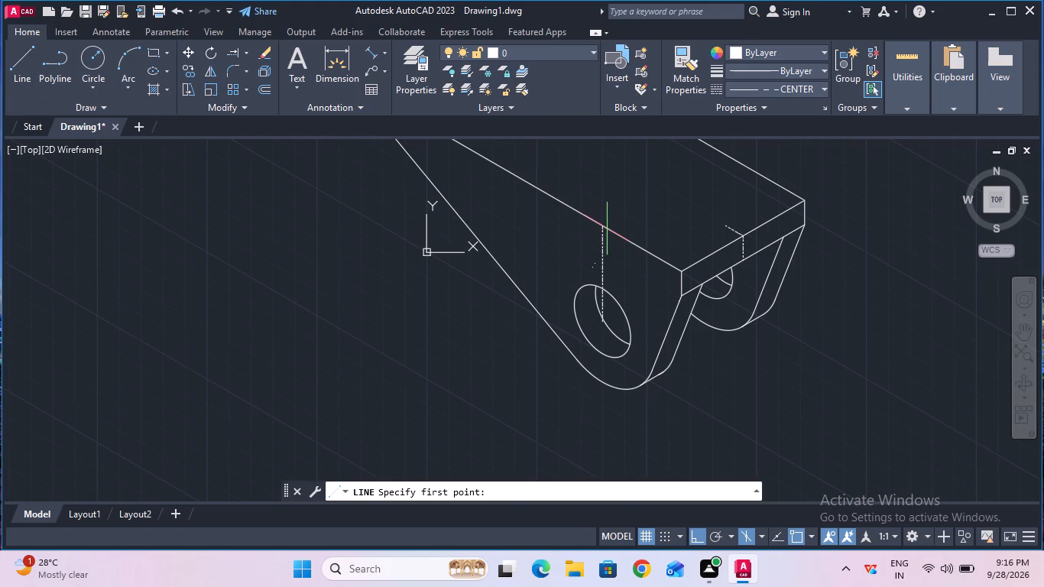
pyautogui.click(604, 231)
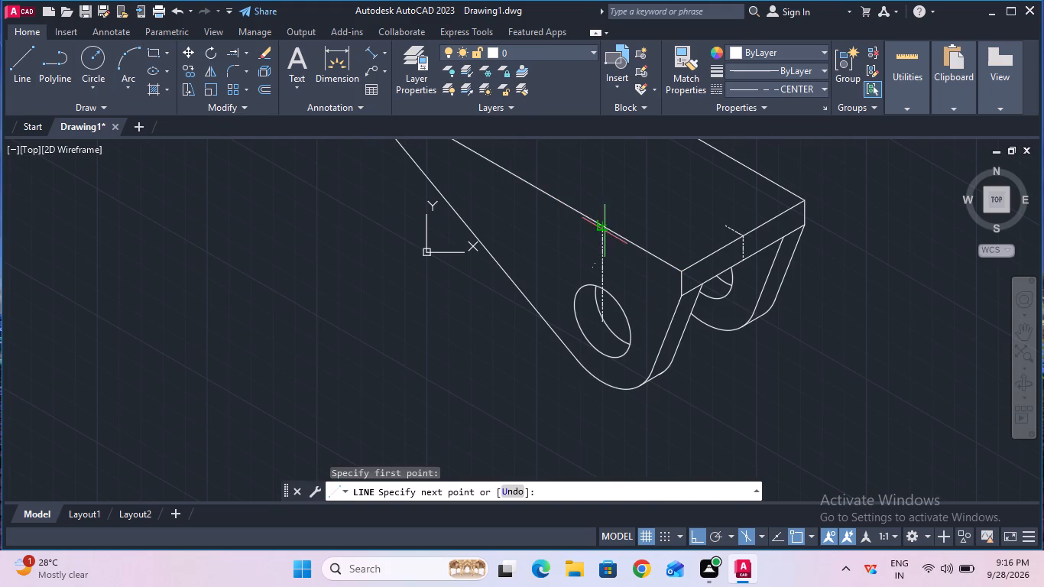
pyautogui.press('F5')
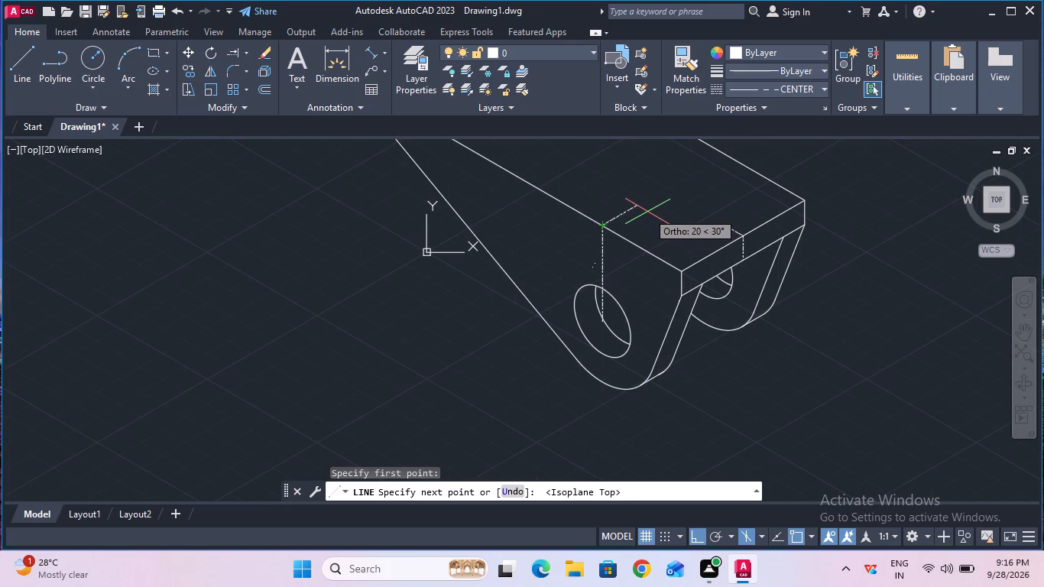
pyautogui.write('70')
pyautogui.press('Return')
pyautogui.press('Escape')
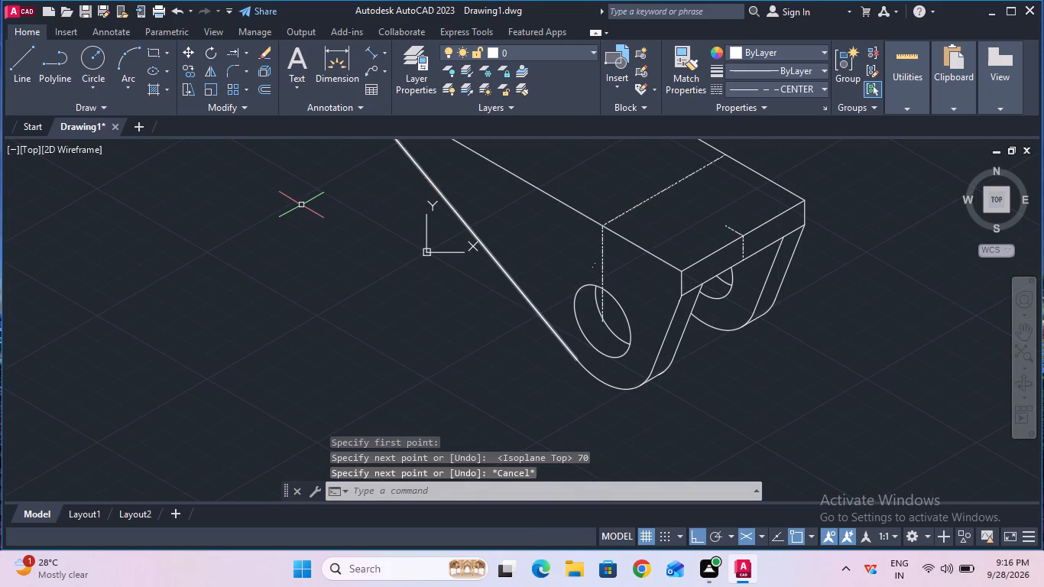
# Extend the base's lengthwise centre line on the top face to meet the 70 mm crosswise centre line.
pyautogui.click(238, 52)
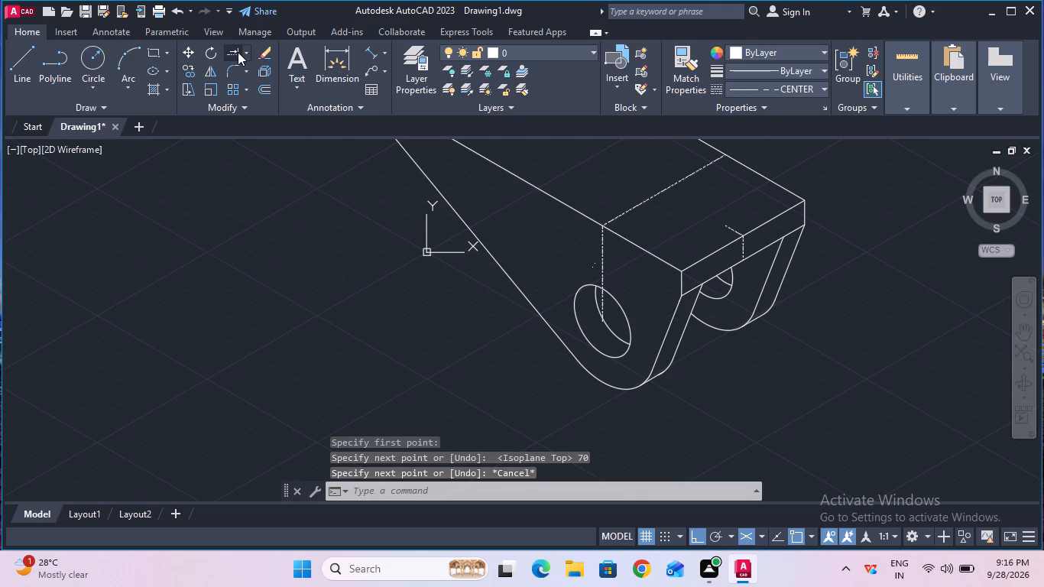
pyautogui.click(730, 225)
pyautogui.press('Escape')
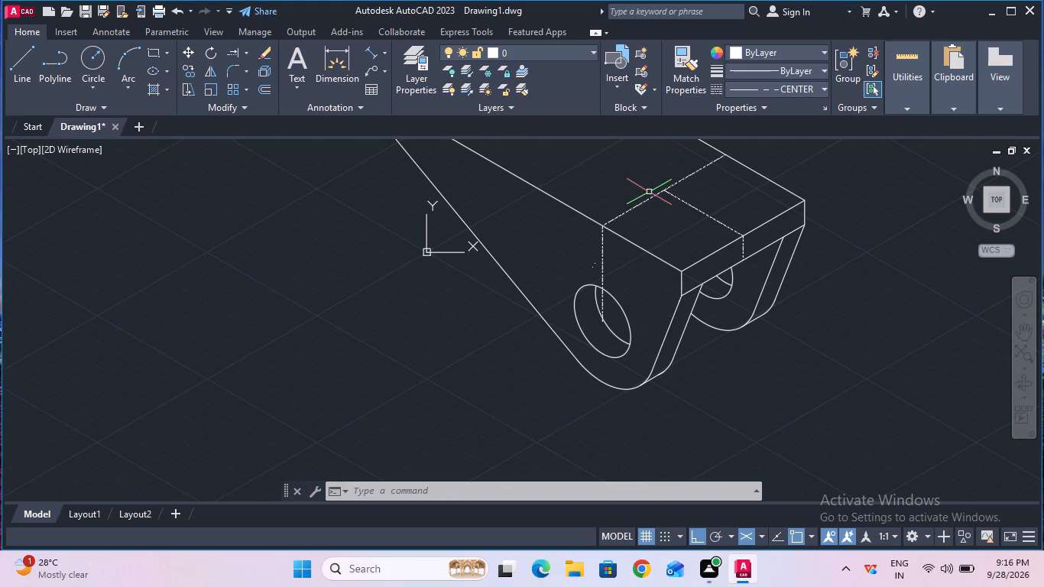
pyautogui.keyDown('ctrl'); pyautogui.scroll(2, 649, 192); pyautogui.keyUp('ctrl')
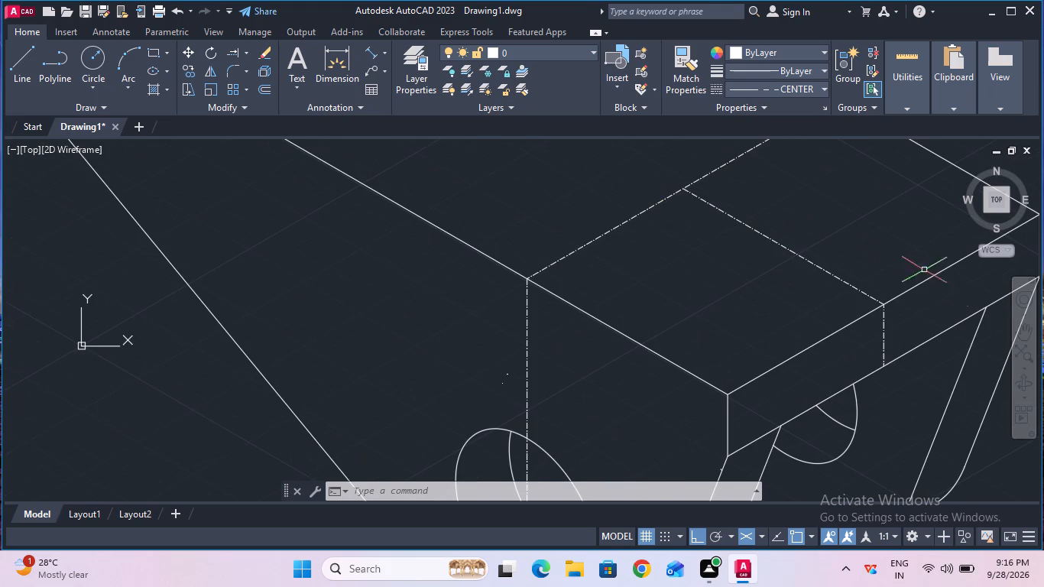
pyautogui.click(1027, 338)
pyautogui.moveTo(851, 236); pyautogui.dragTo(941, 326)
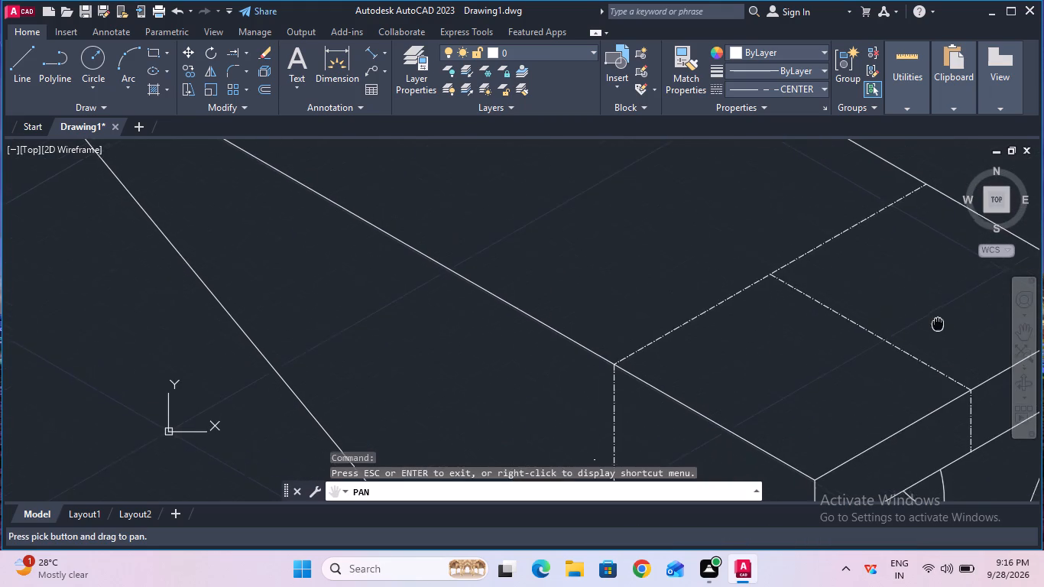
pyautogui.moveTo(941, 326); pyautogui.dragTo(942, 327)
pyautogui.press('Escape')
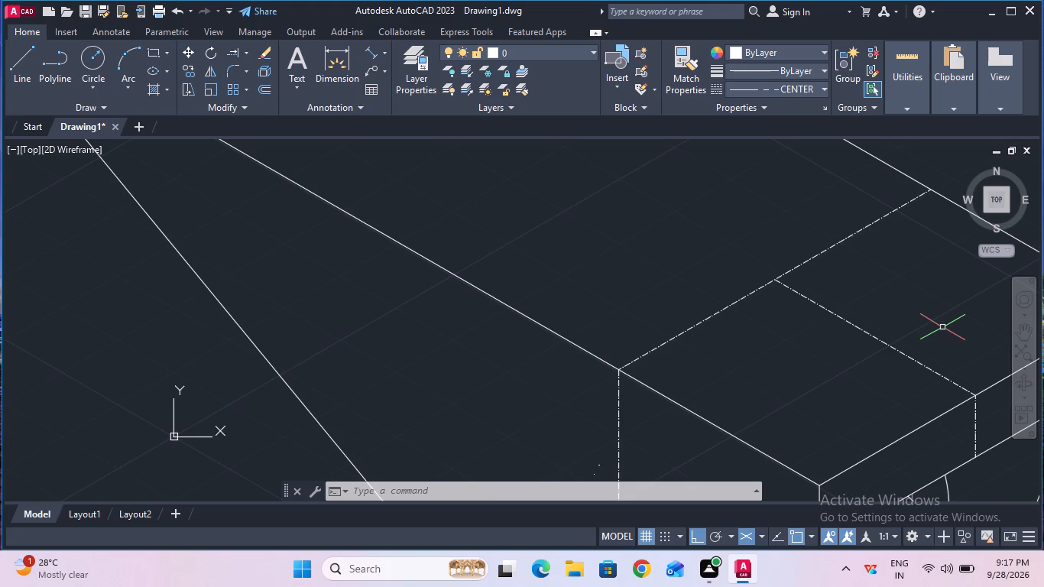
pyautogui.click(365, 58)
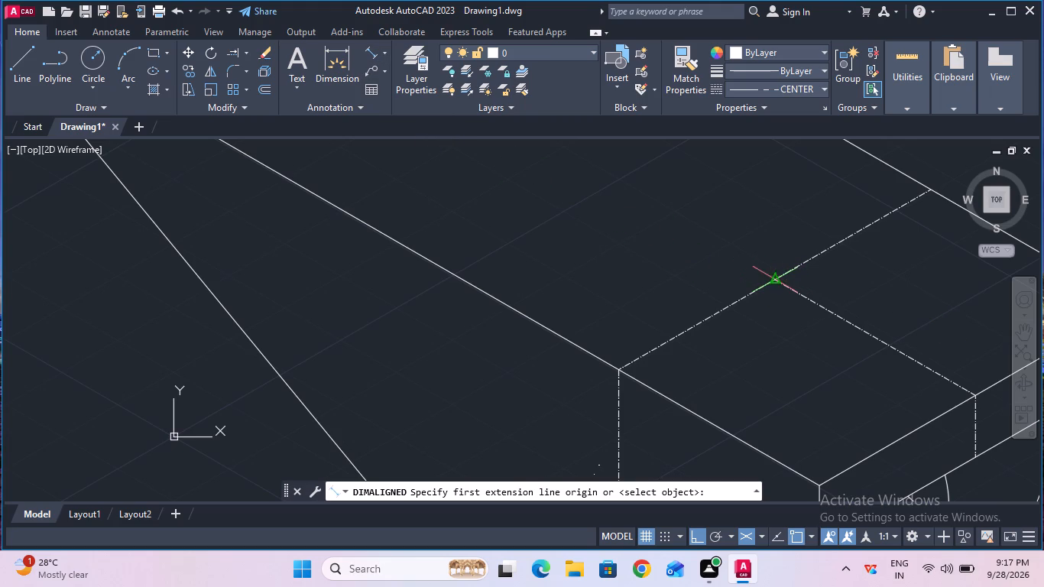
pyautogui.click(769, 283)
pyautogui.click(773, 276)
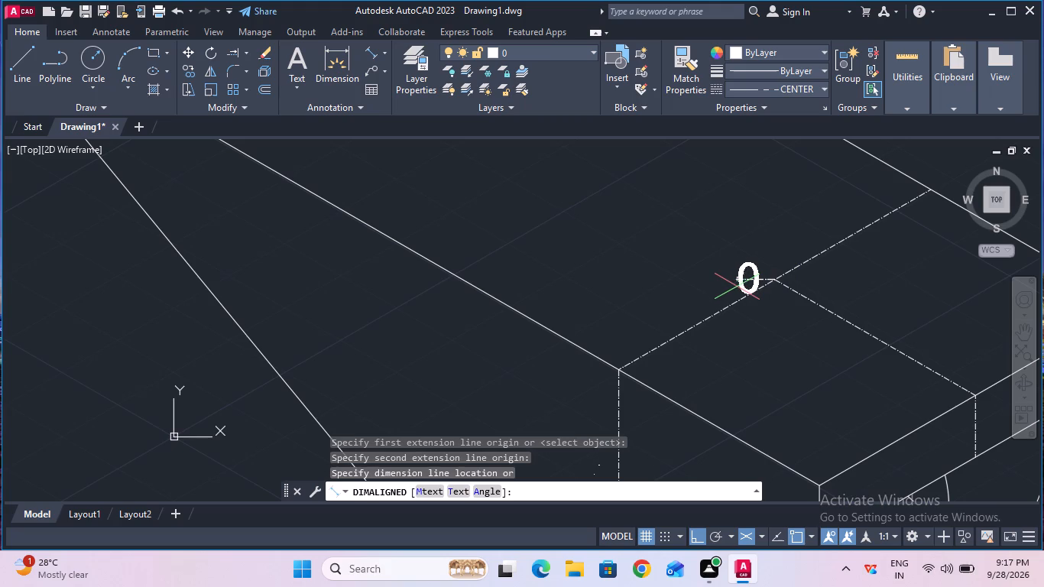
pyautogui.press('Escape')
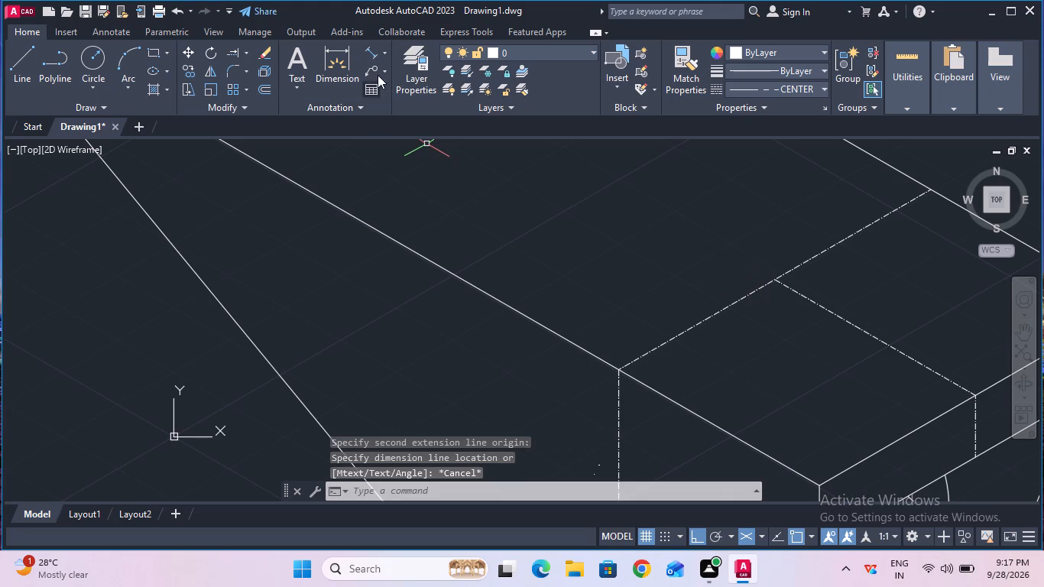
# Place an aligned dimension spanning 7.5 mm along the crosswise centre line, from the centre-line intersection towards the front edge.
pyautogui.click(373, 54)
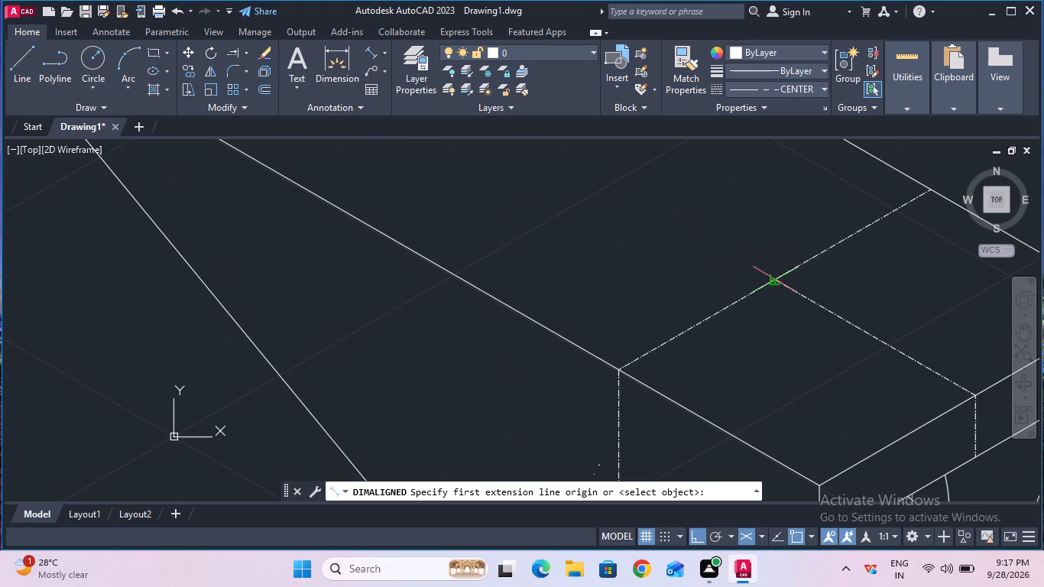
pyautogui.click(773, 279)
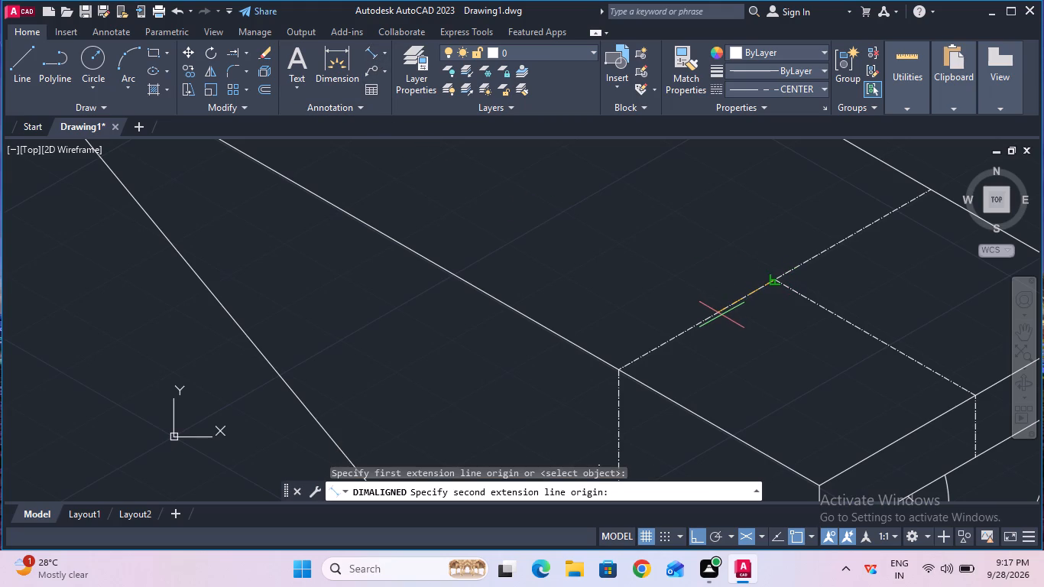
pyautogui.write('7.5')
pyautogui.press('Return')
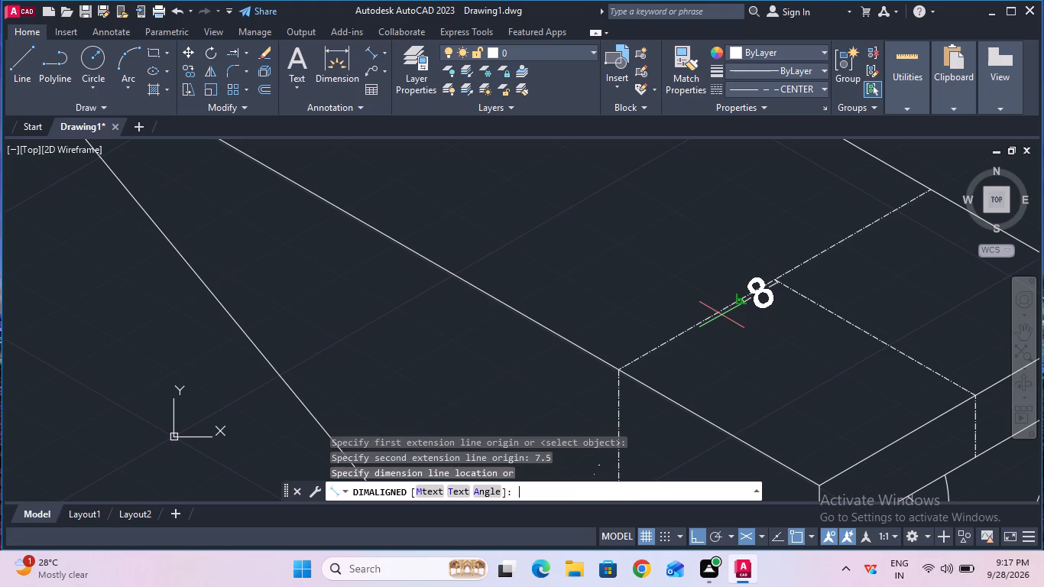
pyautogui.click(705, 262)
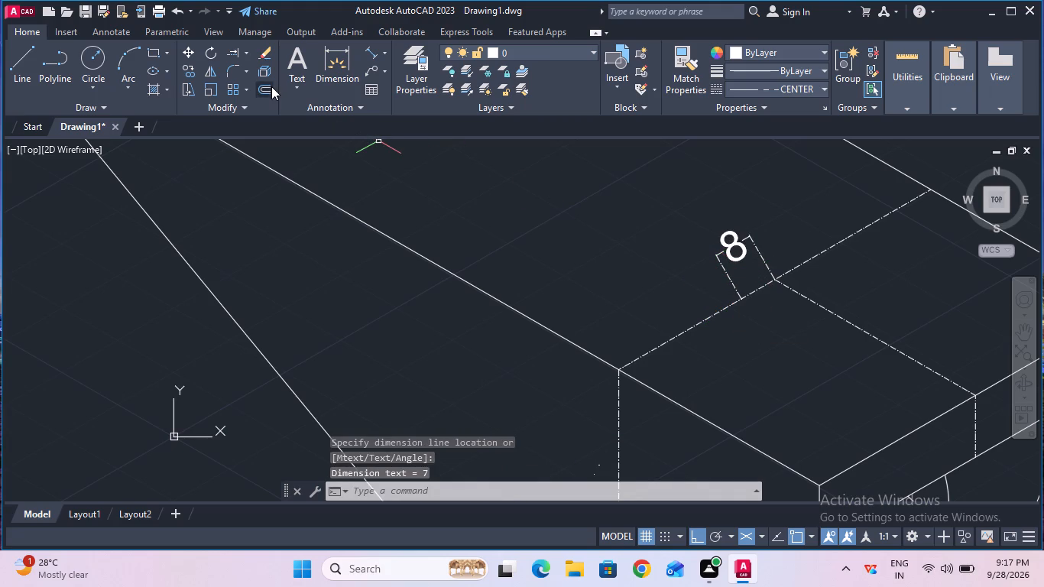
# Place an aligned dimension spanning 7.5 mm along the crosswise centre line, from the centre-line intersection towards the rear edge.
pyautogui.click(374, 59)
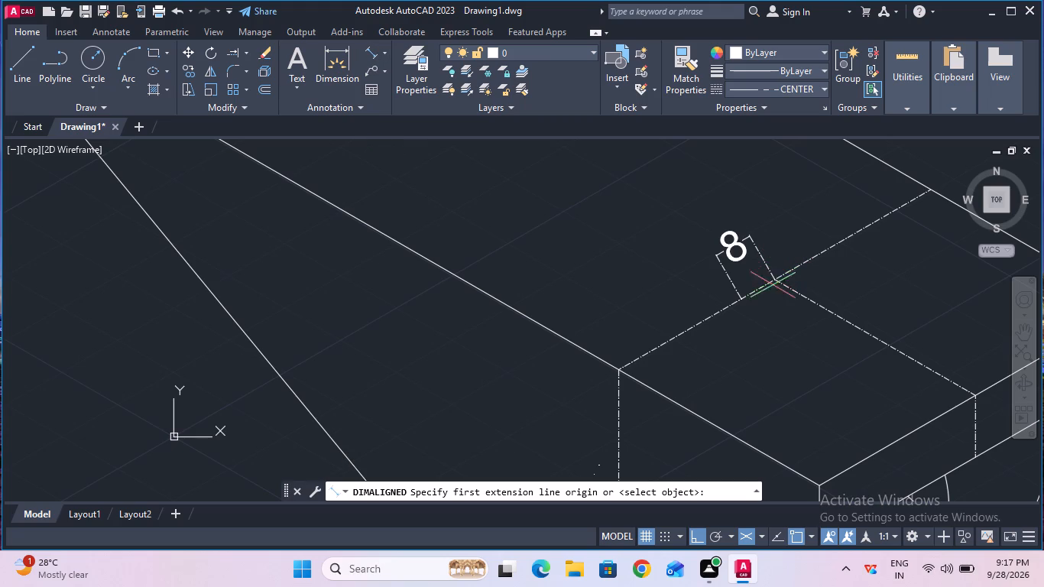
pyautogui.click(775, 283)
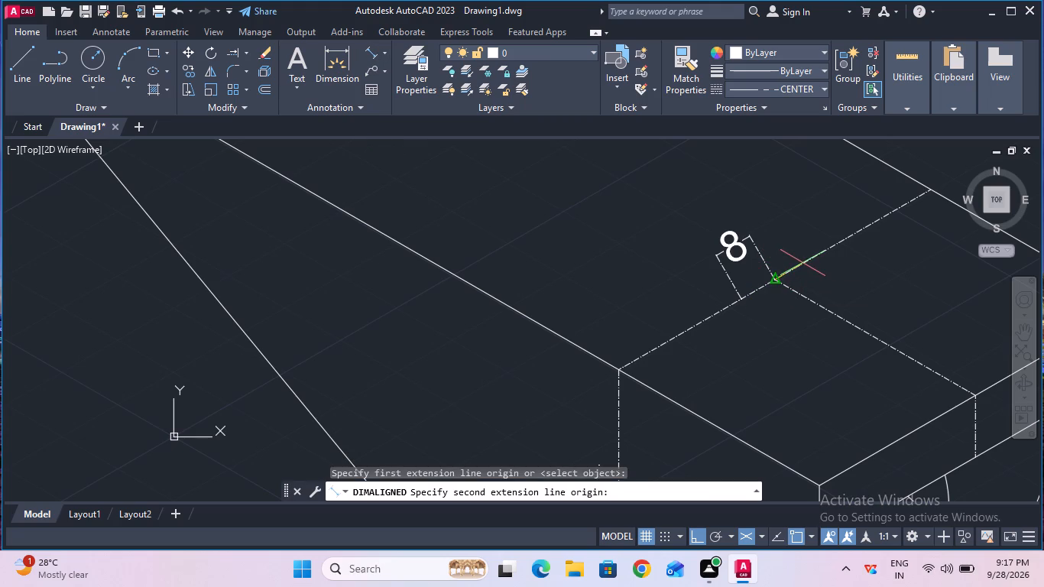
pyautogui.write('7.5')
pyautogui.press('Return')
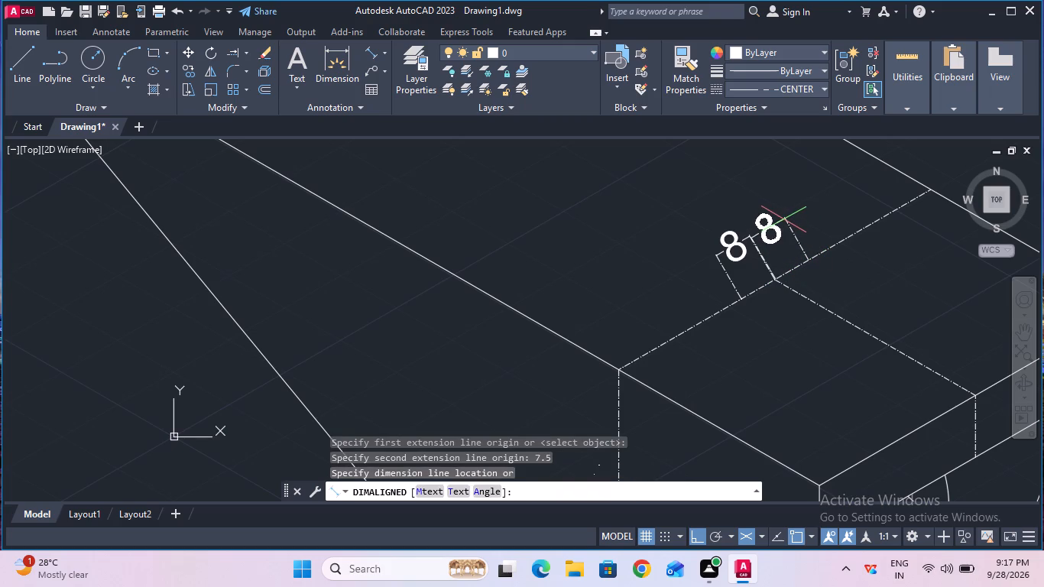
pyautogui.click(783, 219)
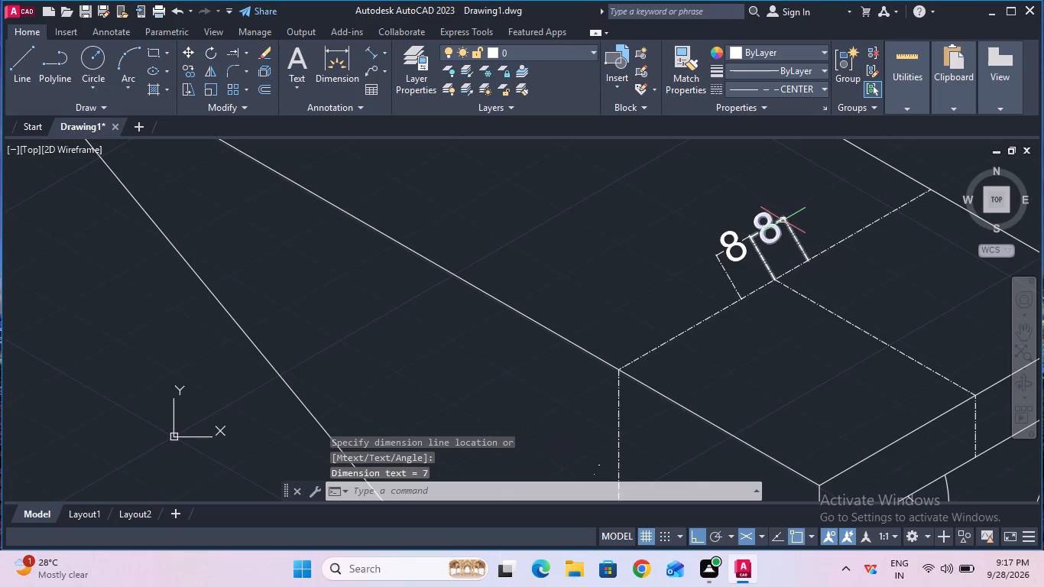
pyautogui.press('Escape')
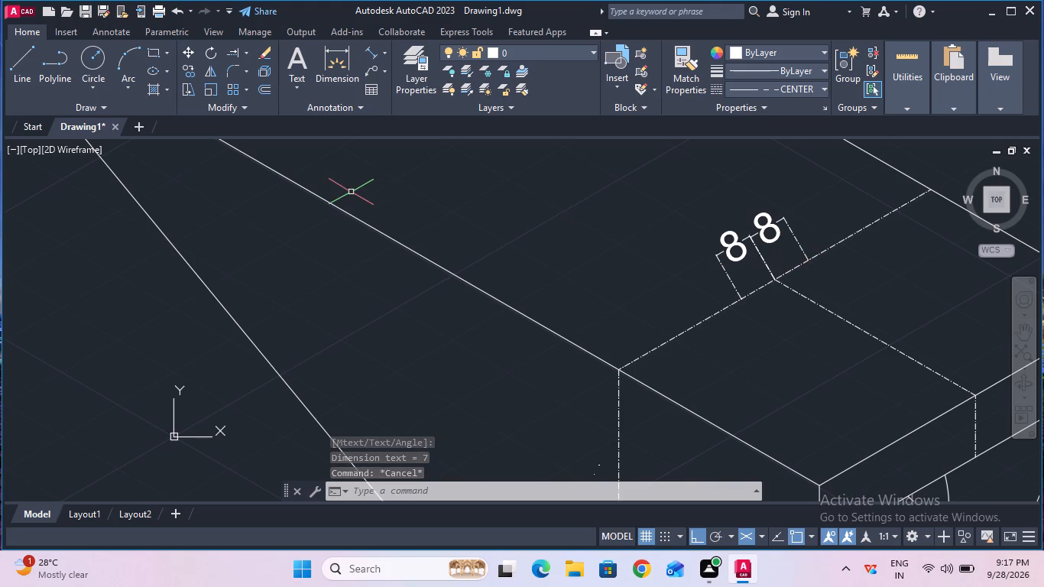
# With ortho off, draw short marker lines from the midpoints of the two dimensions' outer extension lines to their feet on the crosswise centre line.
pyautogui.click(32, 79)
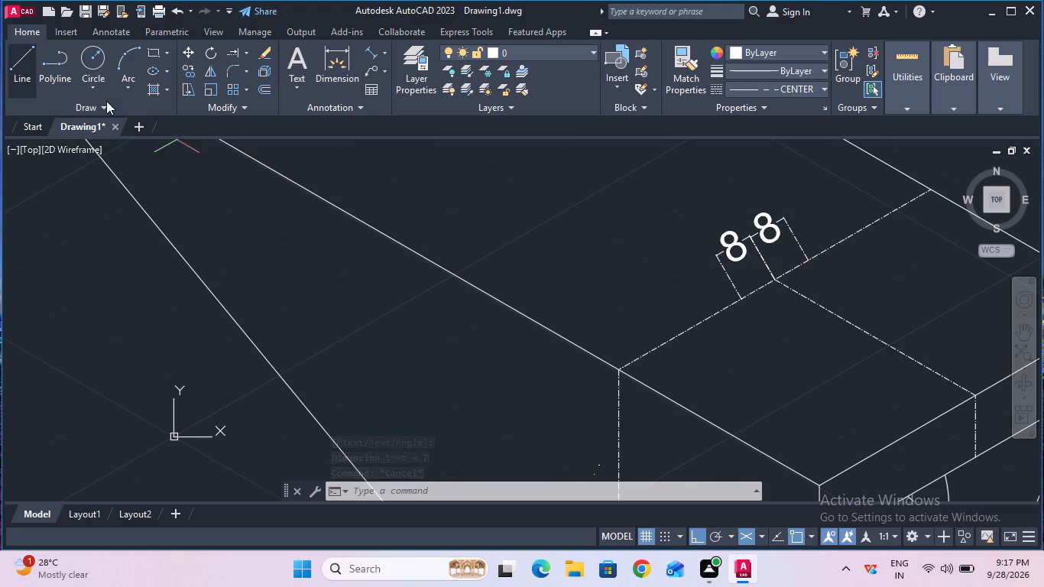
pyautogui.click(731, 280)
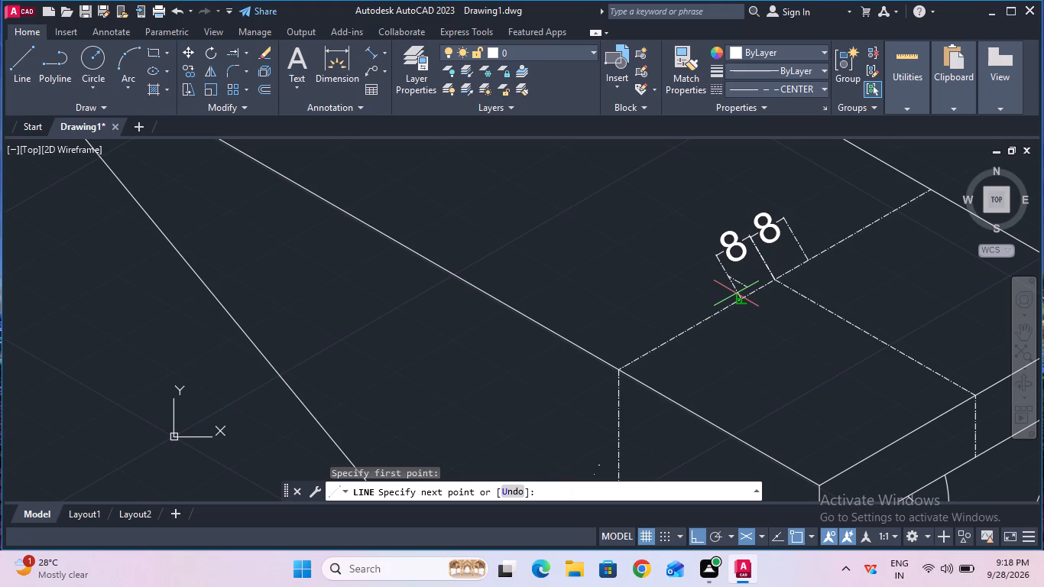
pyautogui.press('F8')
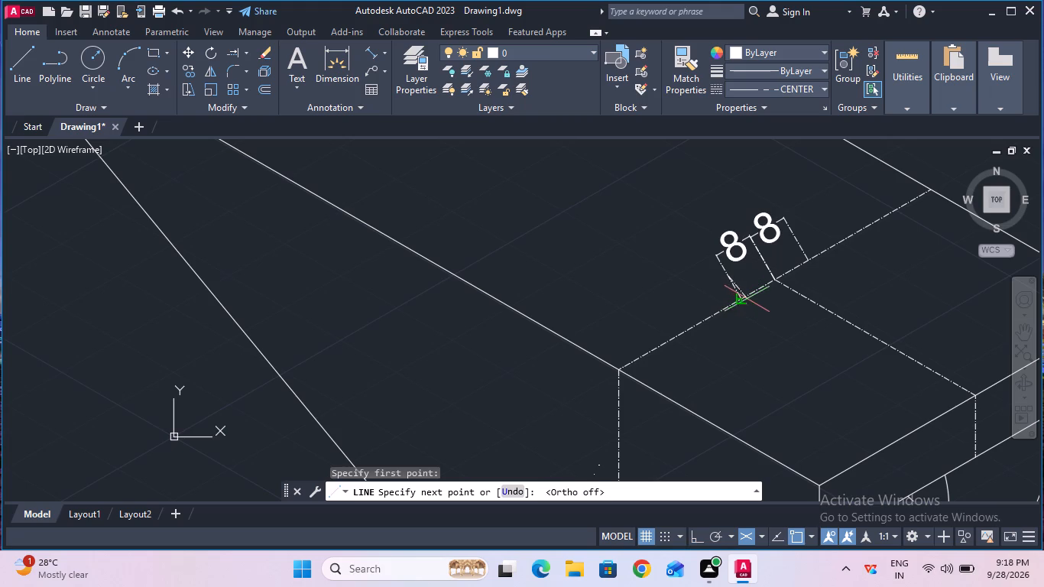
pyautogui.click(742, 300)
pyautogui.press('Escape')
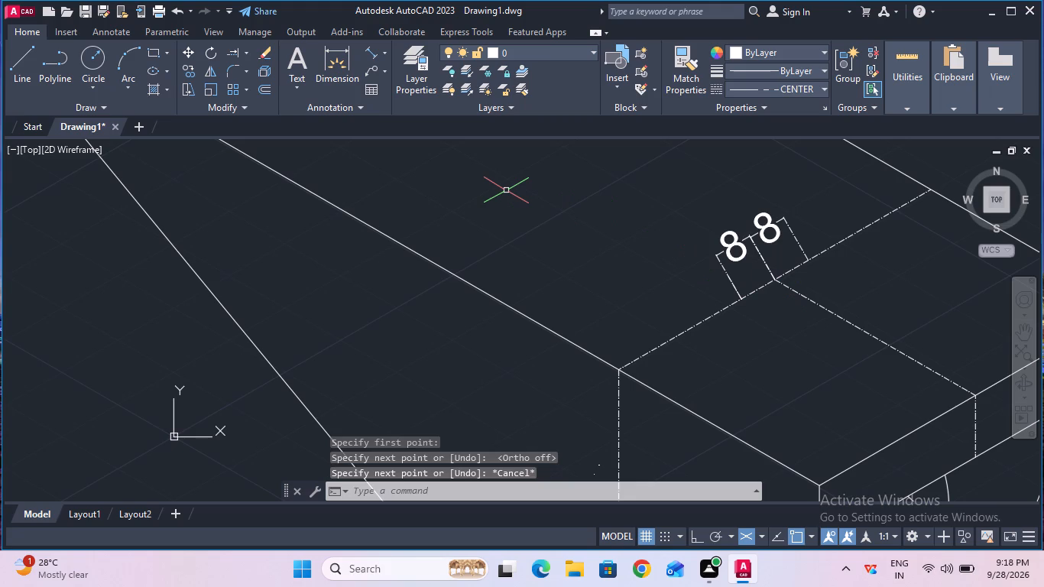
pyautogui.click(22, 81)
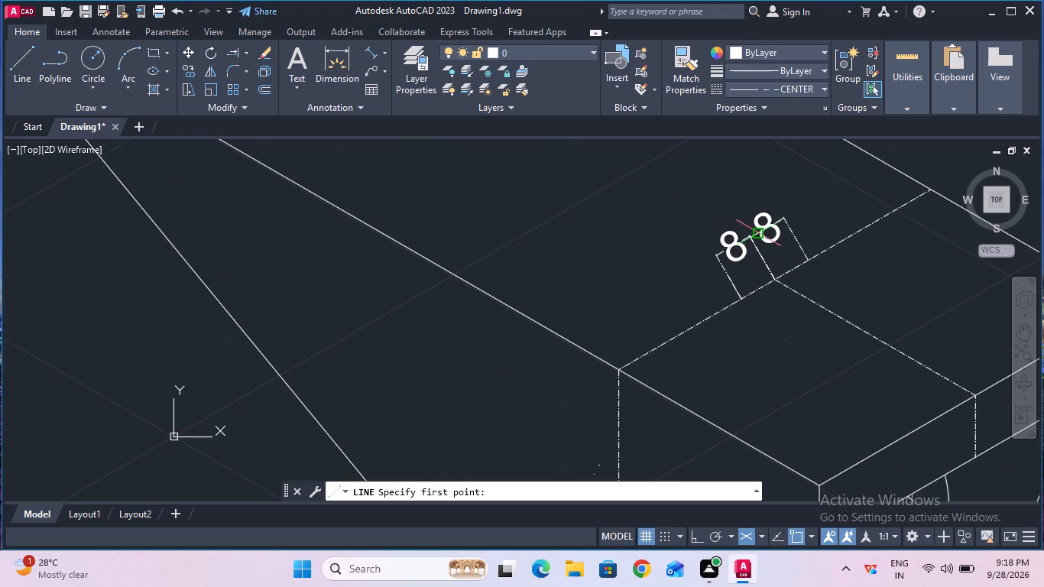
pyautogui.click(794, 240)
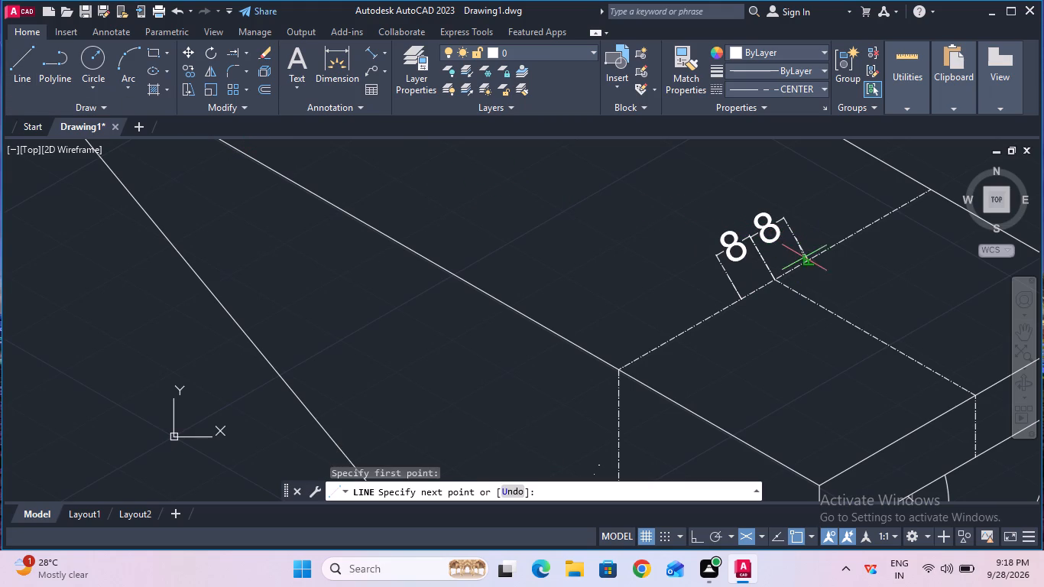
pyautogui.click(806, 255)
pyautogui.press('Escape')
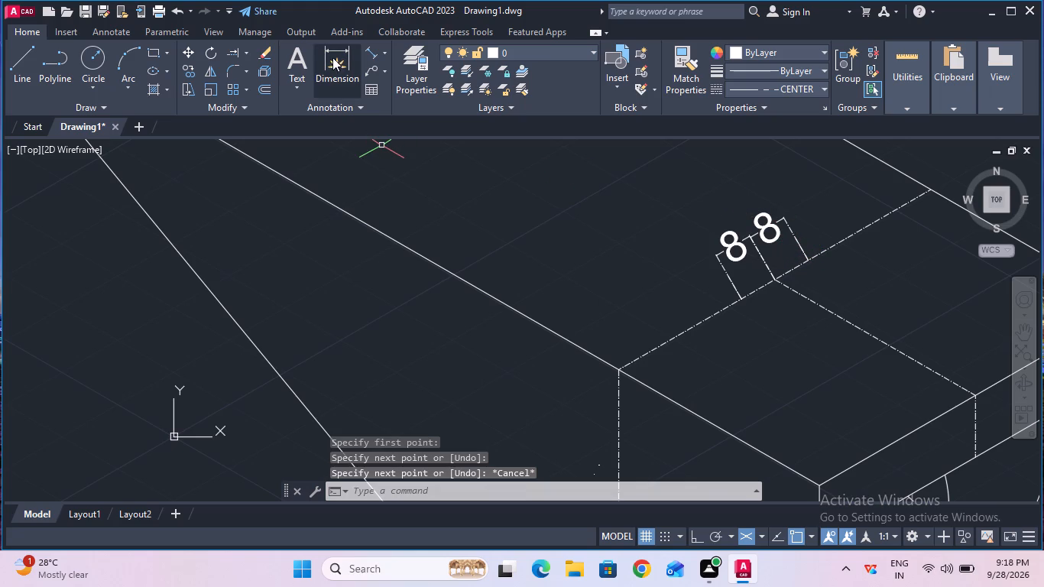
# Erase the two aligned dimensions beside the centre-line intersection, keeping the short marker lines.
pyautogui.click(264, 48)
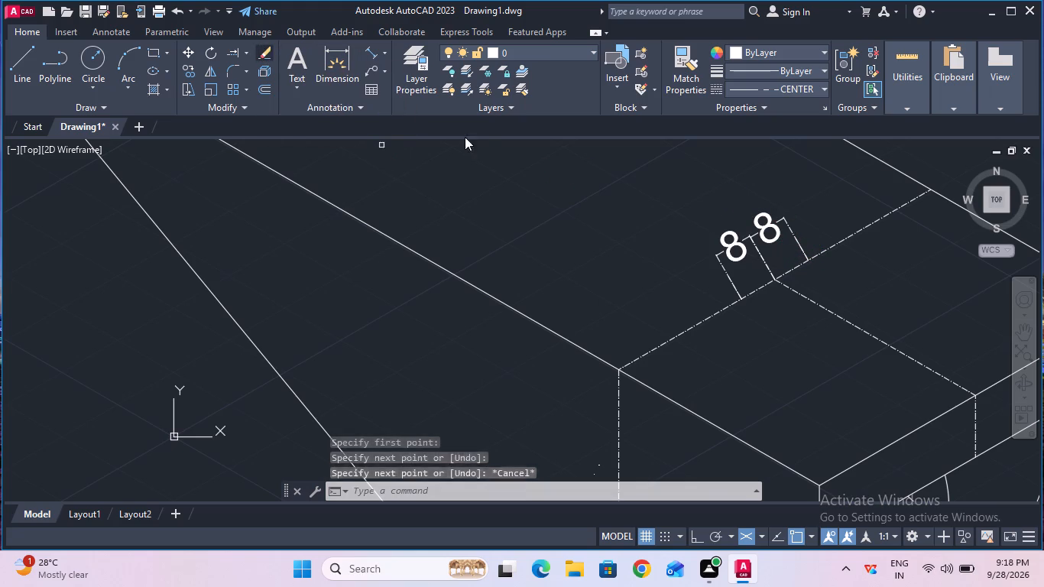
pyautogui.click(726, 241)
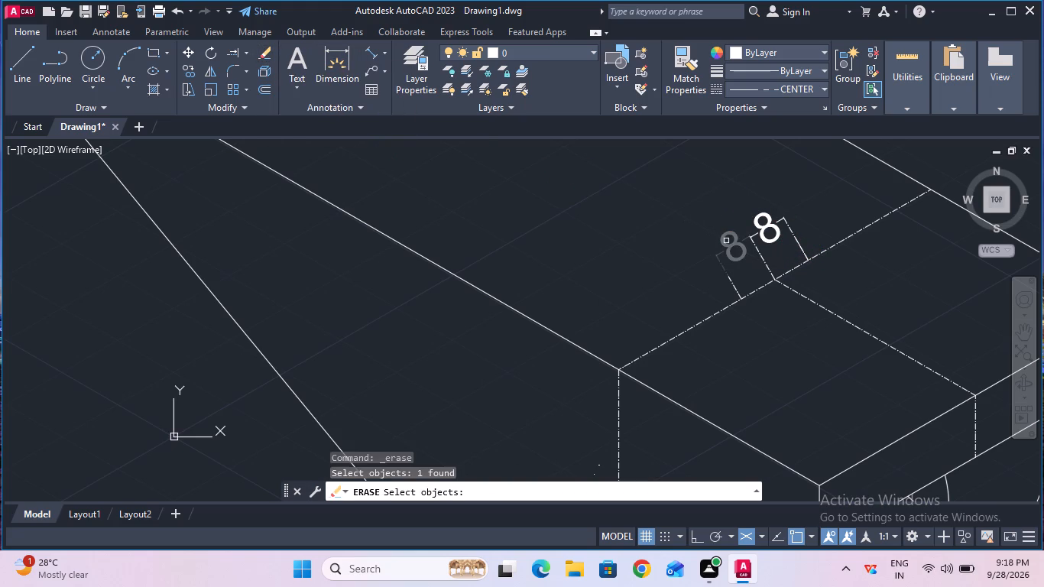
pyautogui.press('Return')
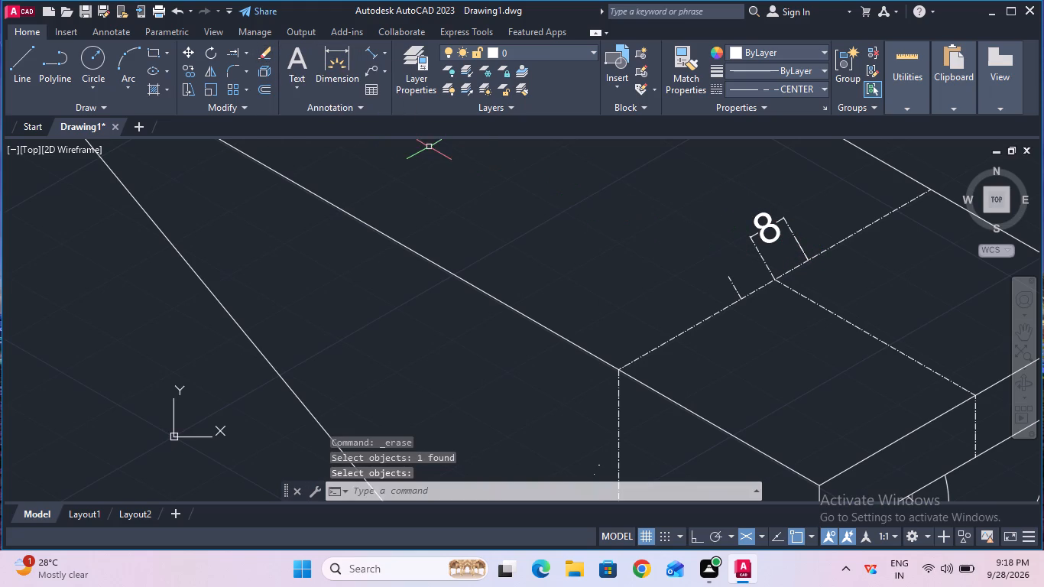
pyautogui.click(265, 50)
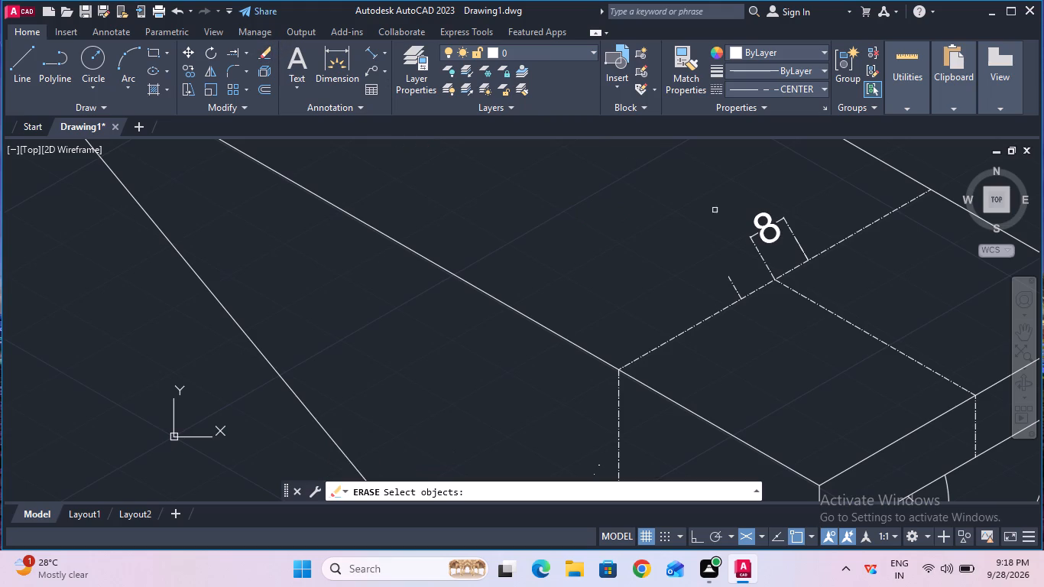
pyautogui.click(756, 225)
pyautogui.press('Return')
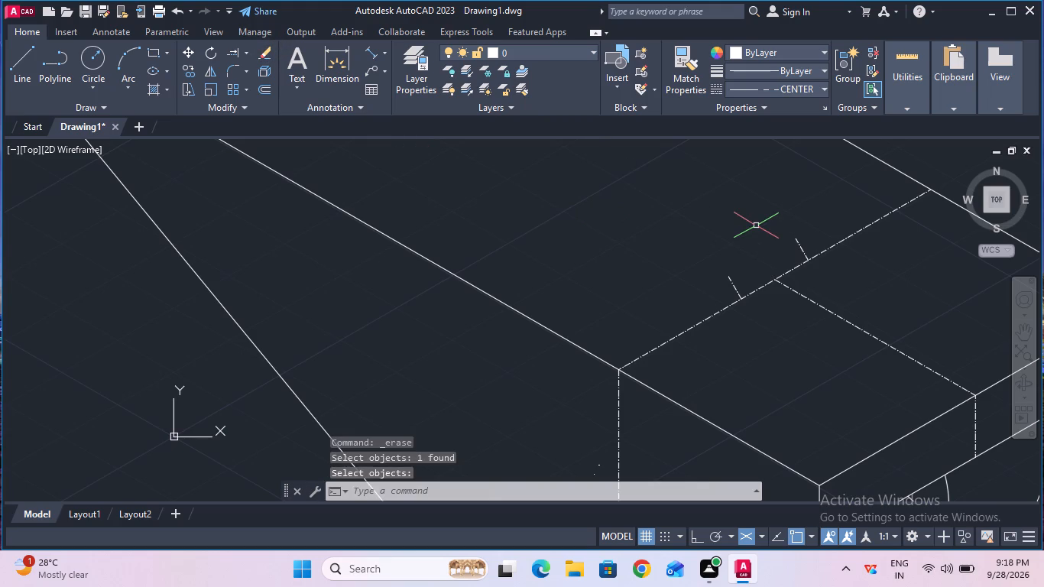
# Check the distance between the feet of the two marker lines using a temporary aligned dimension.
pyautogui.click(371, 44)
pyautogui.click(746, 299)
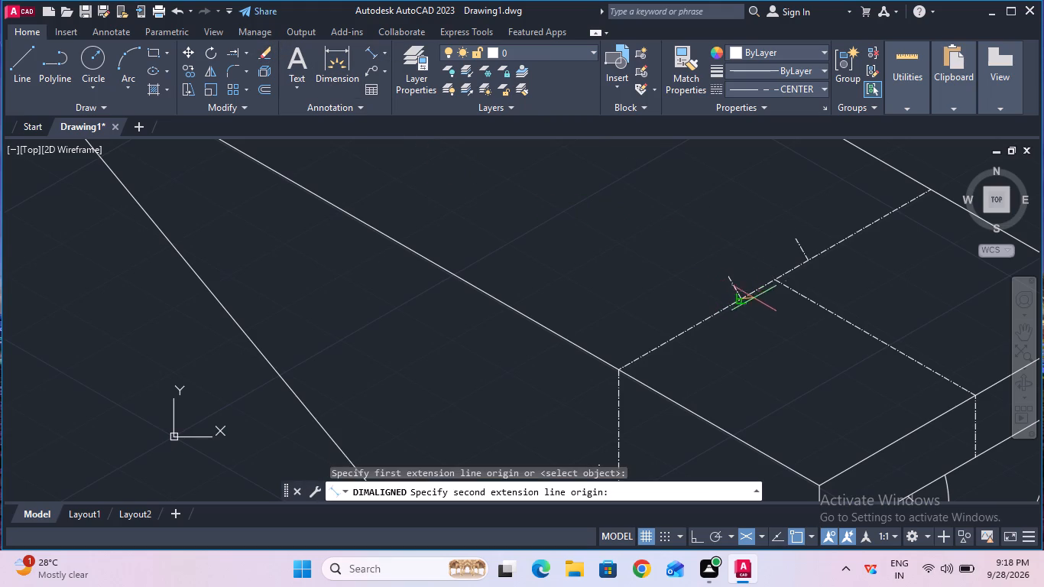
pyautogui.click(812, 262)
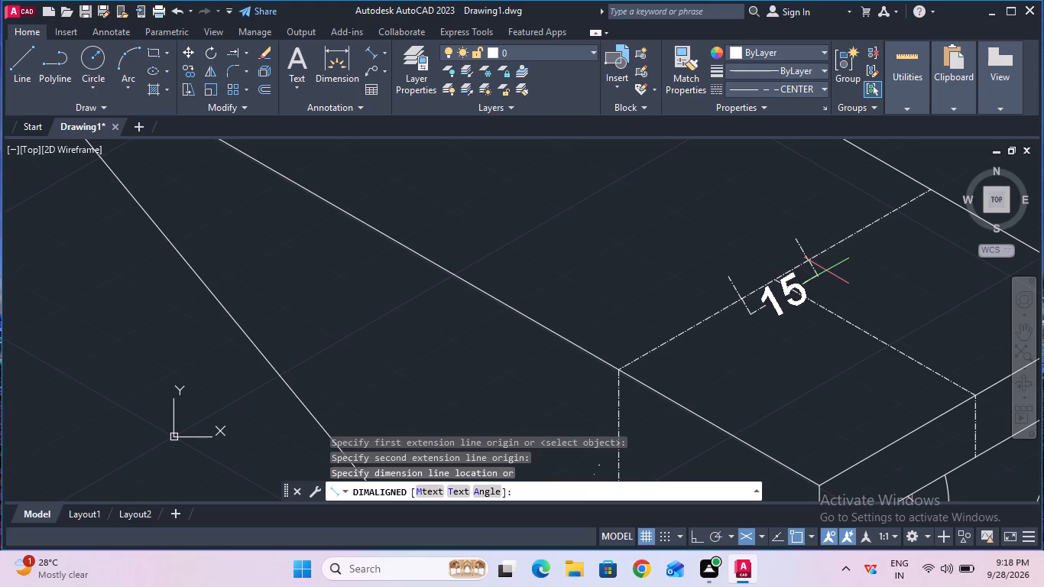
pyautogui.press('Escape')
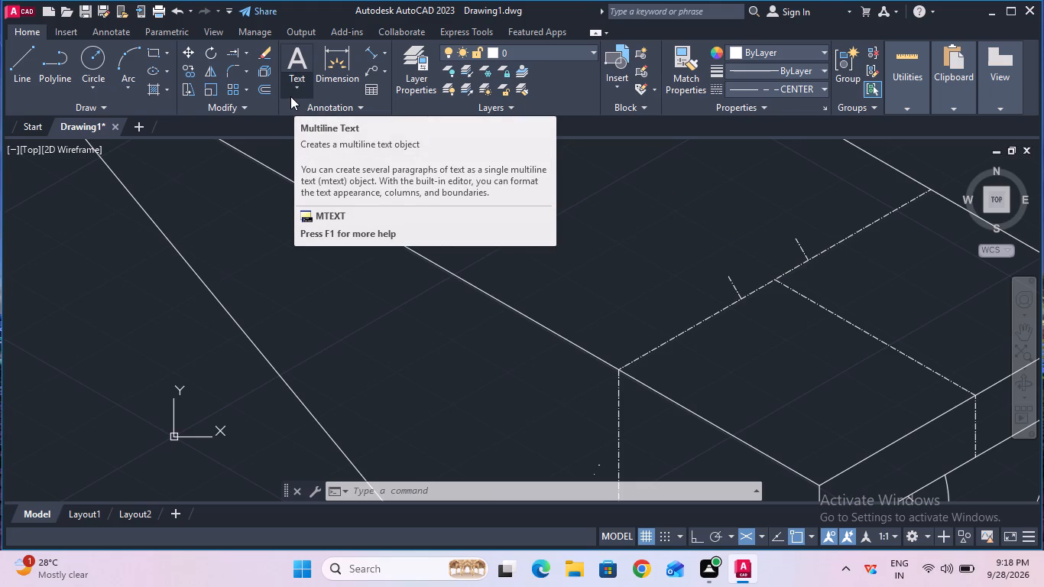
# With ortho on, draw two 17.5 mm lines in opposite directions from the front marker's foot, parallel to the lengthwise centre line.
pyautogui.click(19, 80)
pyautogui.click(737, 300)
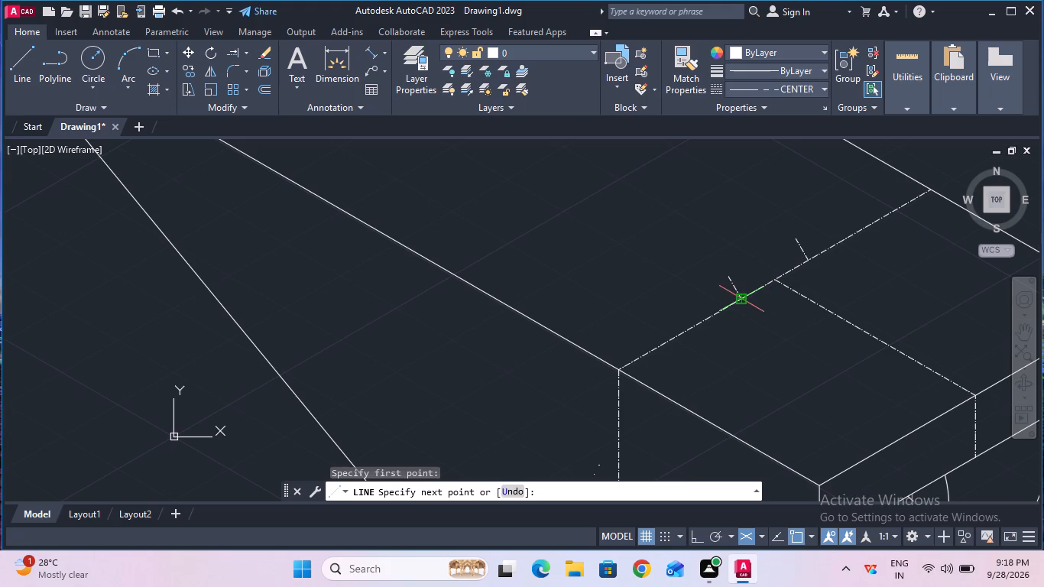
pyautogui.press('F8')
pyautogui.write('17')
pyautogui.write('.5')
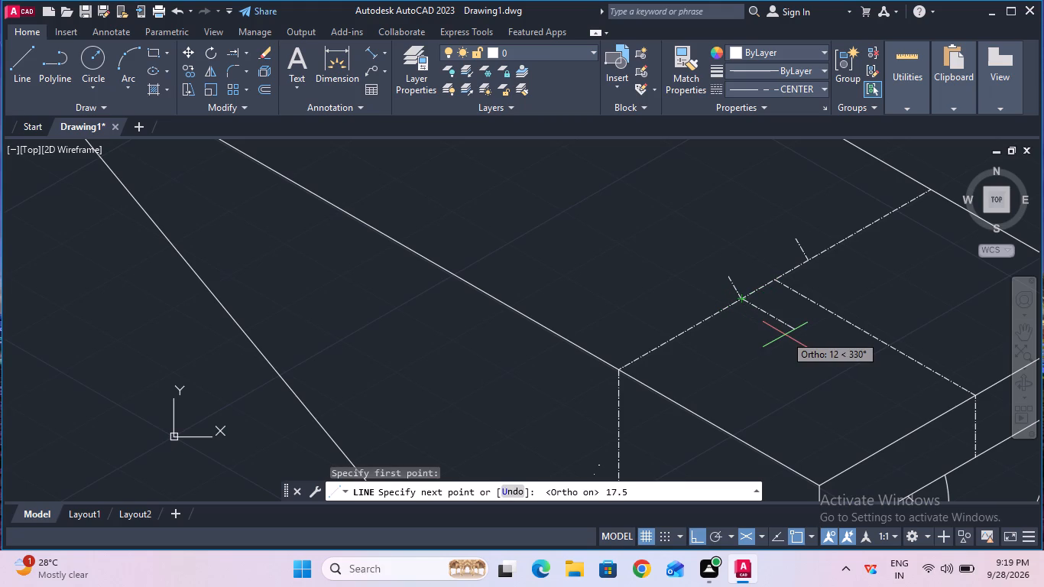
pyautogui.press('Return')
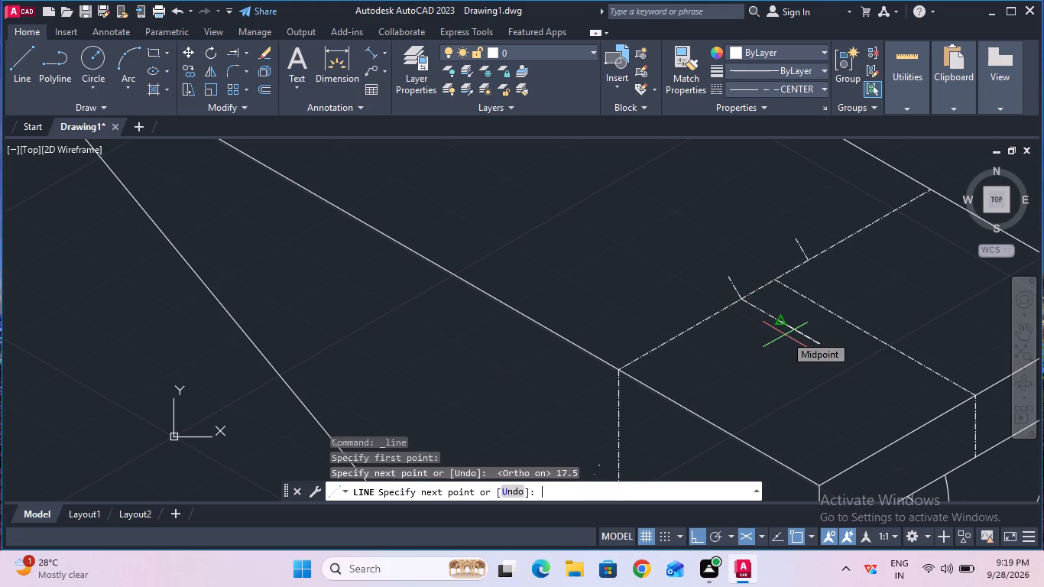
pyautogui.press('Escape')
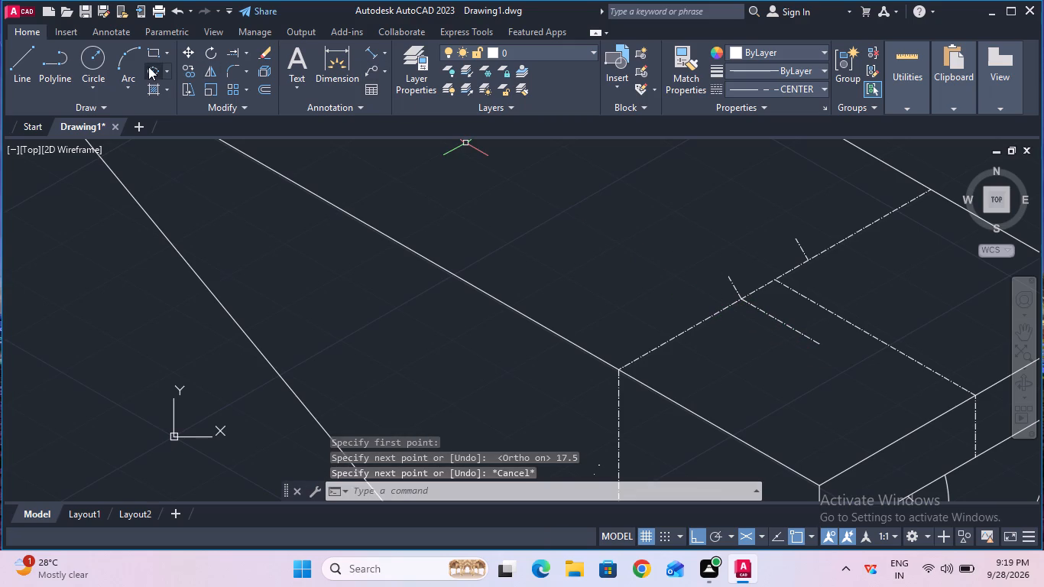
pyautogui.click(29, 60)
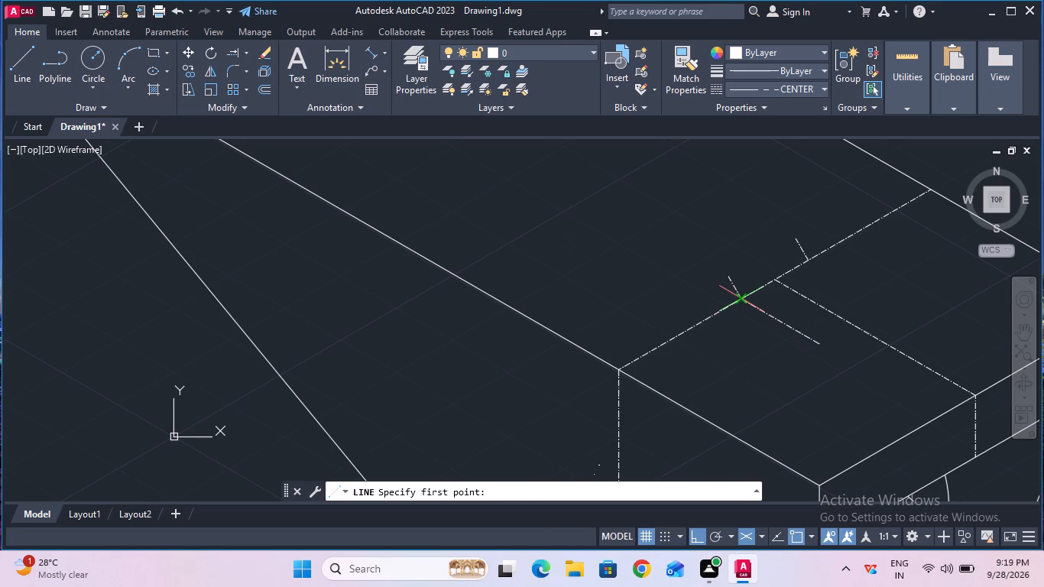
pyautogui.click(744, 301)
pyautogui.write('17.5')
pyautogui.press('Return')
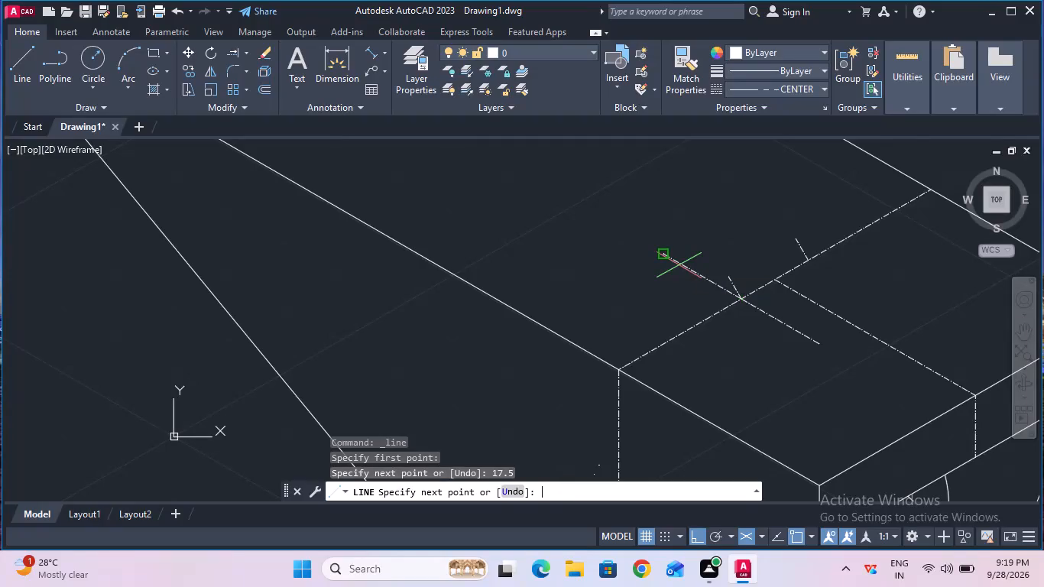
pyautogui.press('Escape')
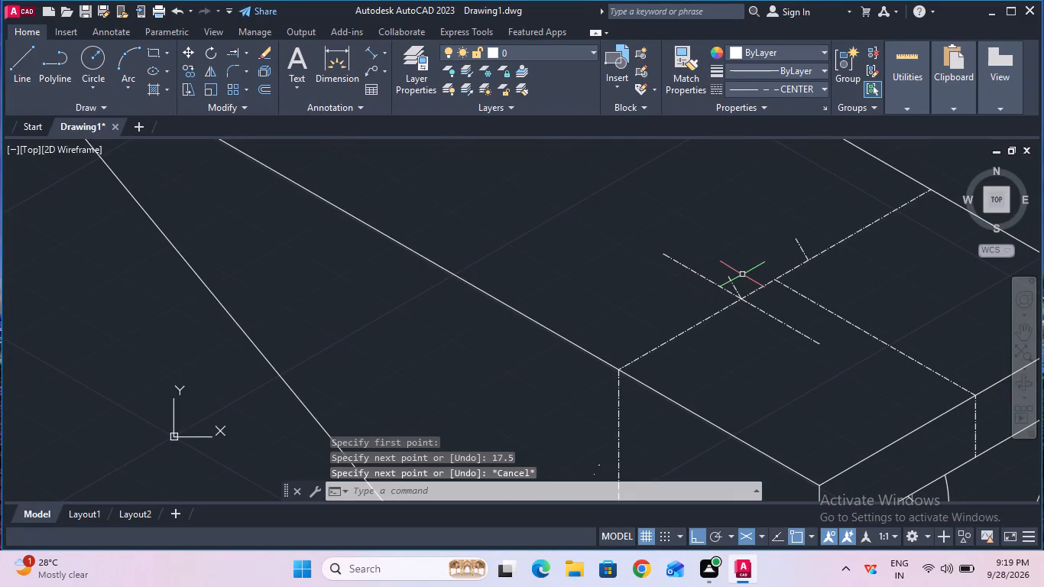
# Join the two 17.5 mm lines at the front marker's foot into a single line.
pyautogui.click(644, 251)
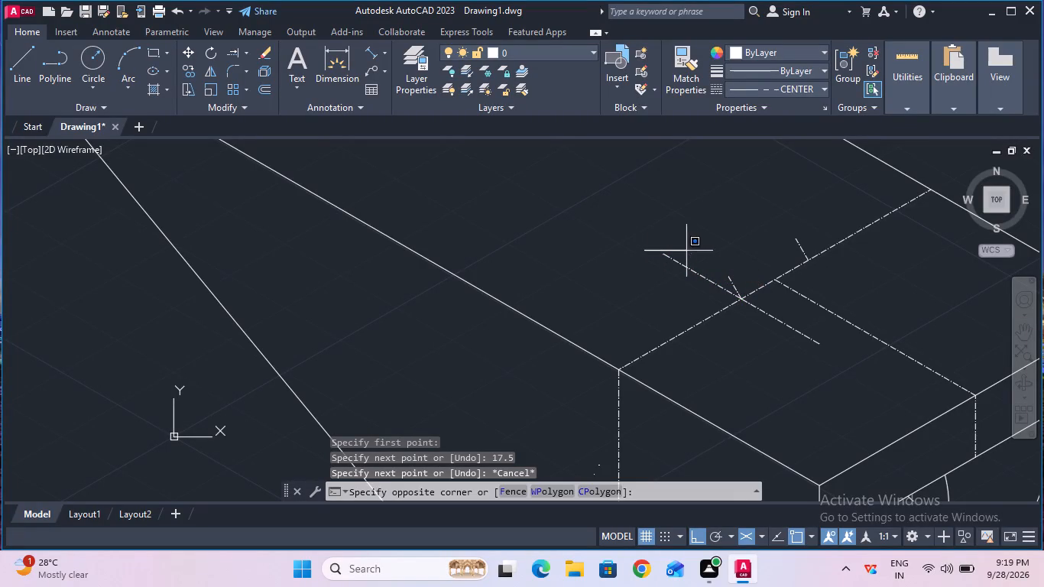
pyautogui.click(827, 364)
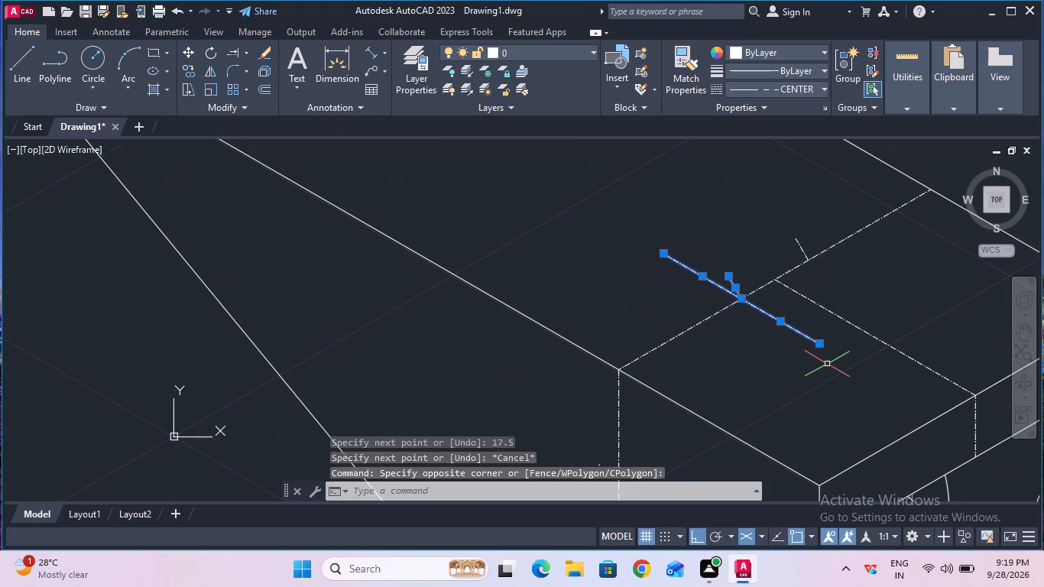
pyautogui.write('join')
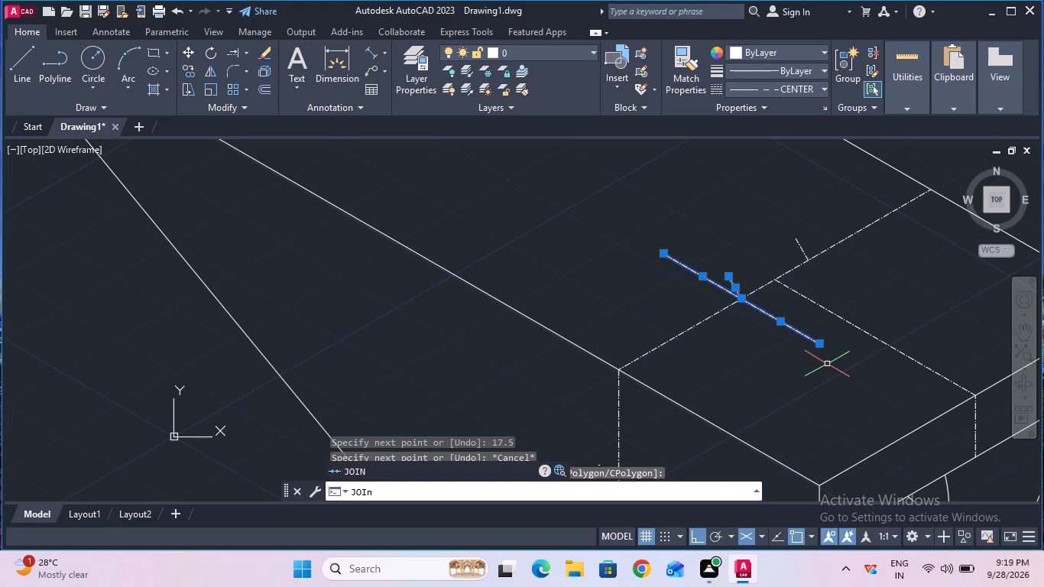
pyautogui.click(469, 461)
pyautogui.click(392, 469)
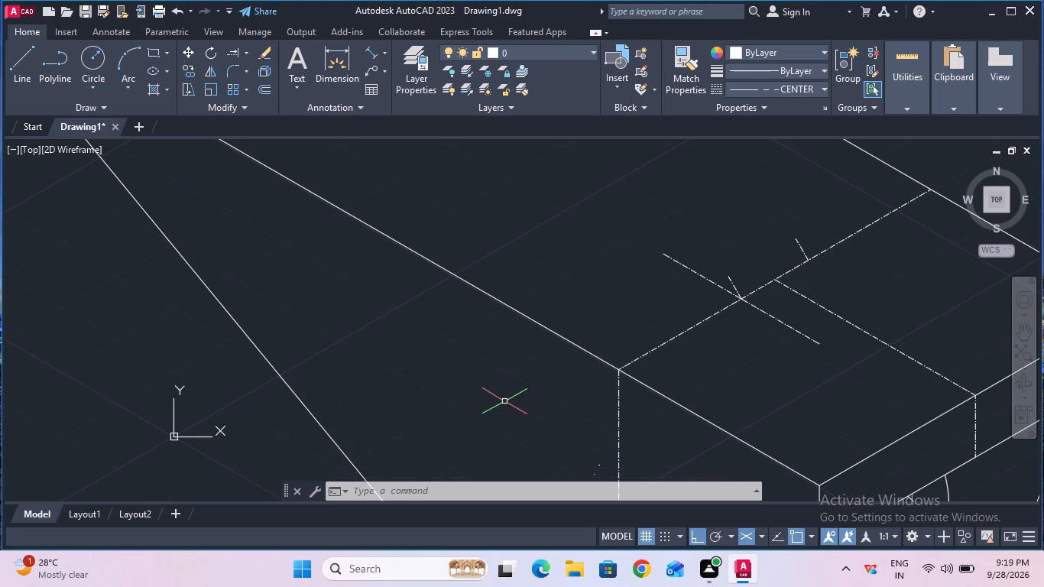
# Trim away the short front marker line standing on the joined line.
pyautogui.click(248, 49)
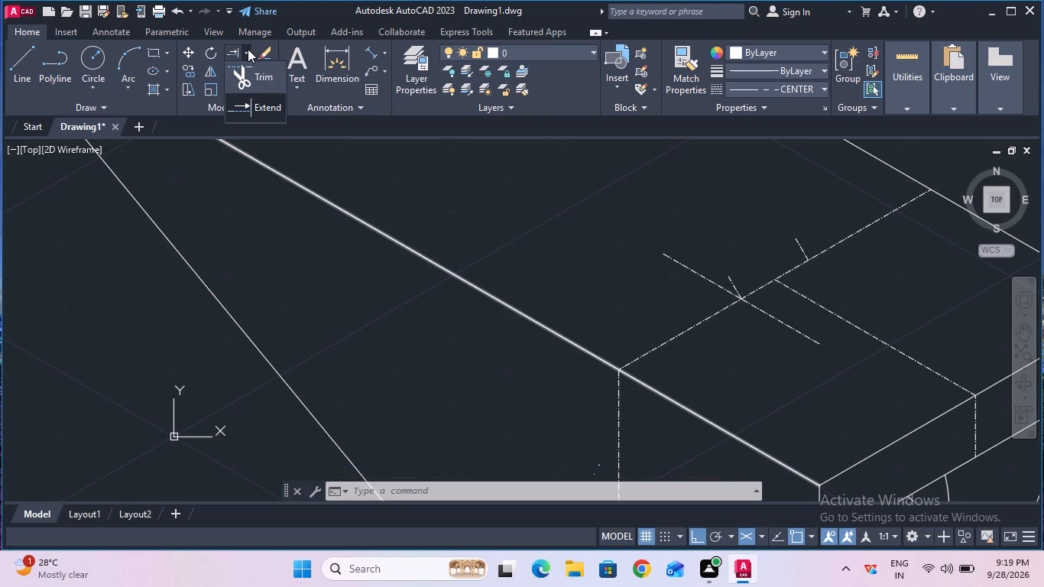
pyautogui.click(254, 73)
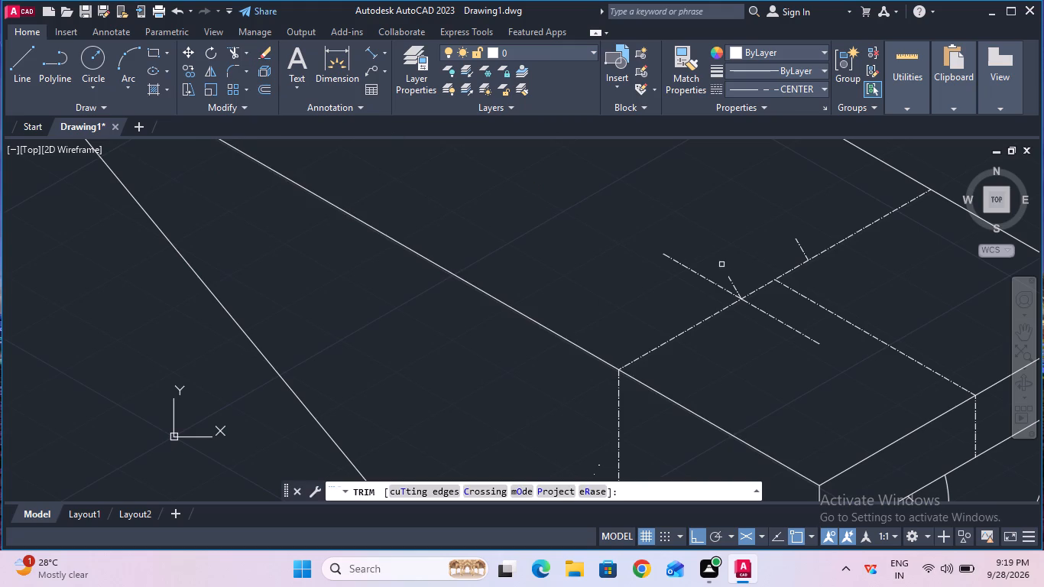
pyautogui.click(731, 280)
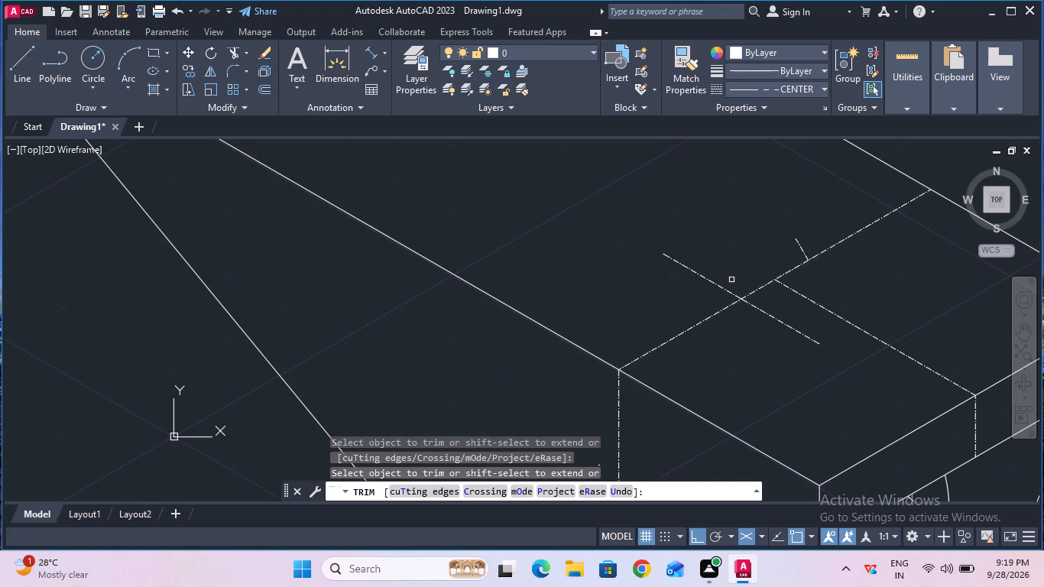
pyautogui.press('Escape')
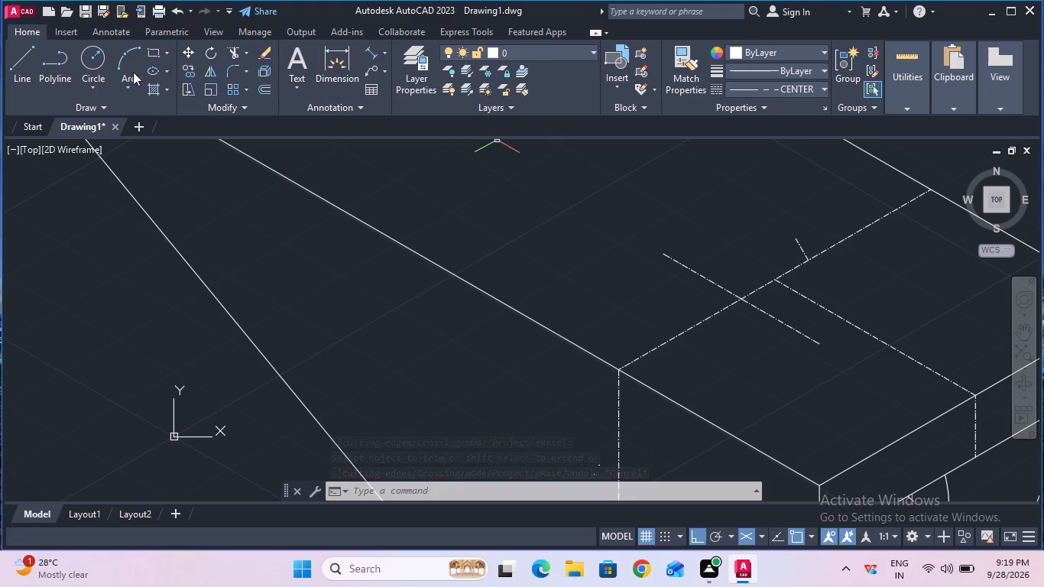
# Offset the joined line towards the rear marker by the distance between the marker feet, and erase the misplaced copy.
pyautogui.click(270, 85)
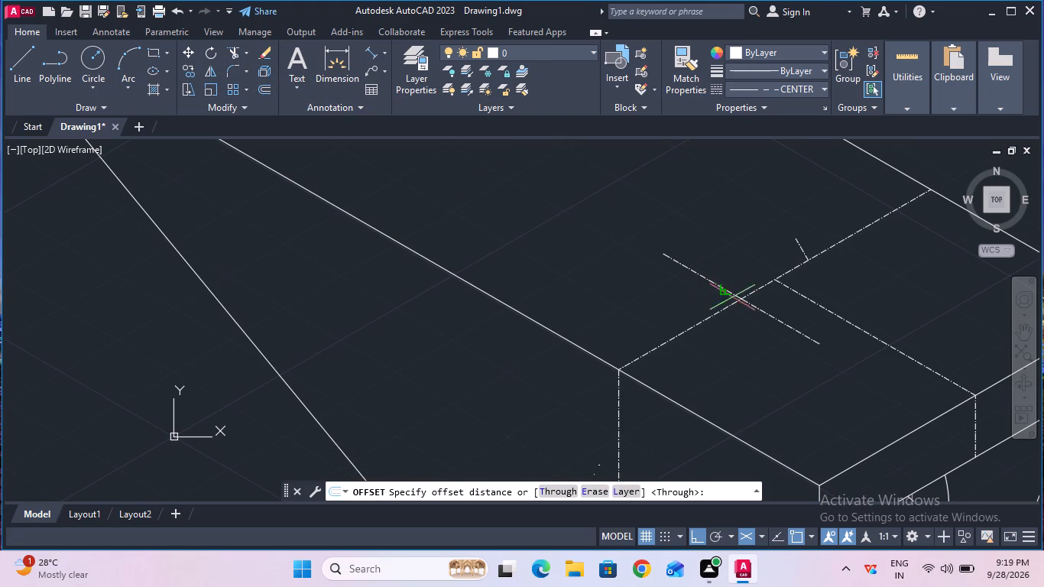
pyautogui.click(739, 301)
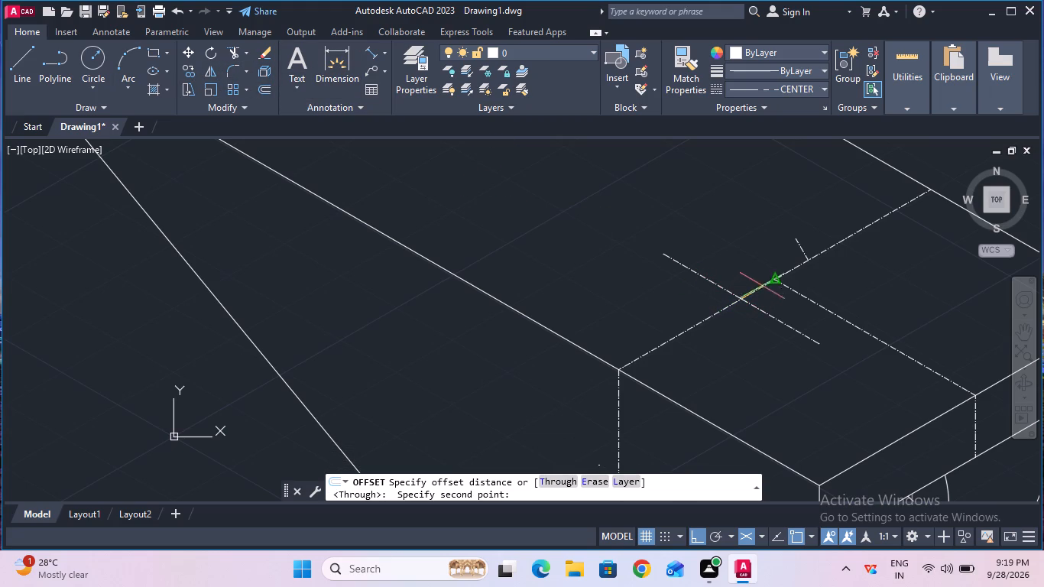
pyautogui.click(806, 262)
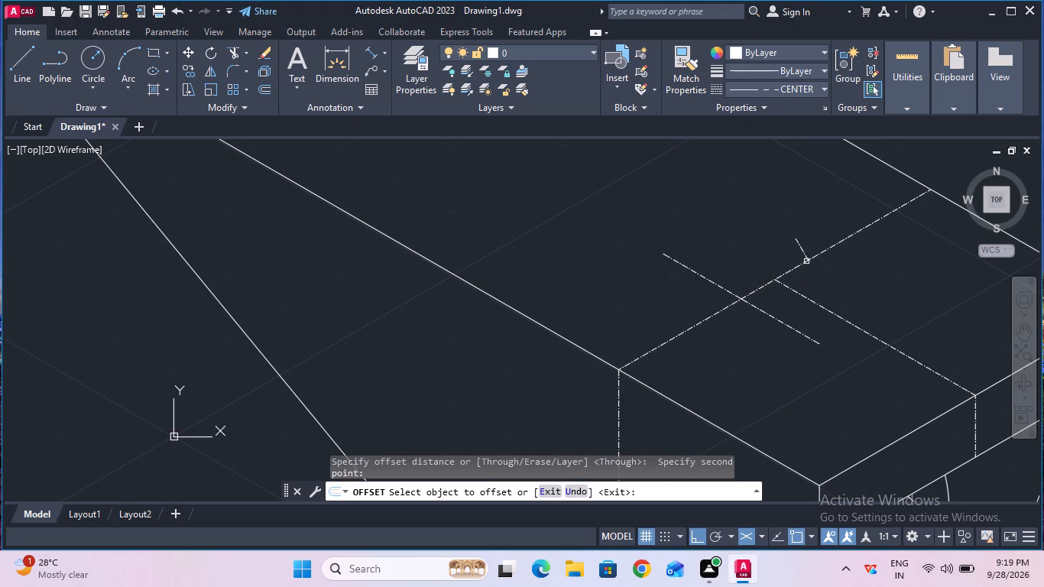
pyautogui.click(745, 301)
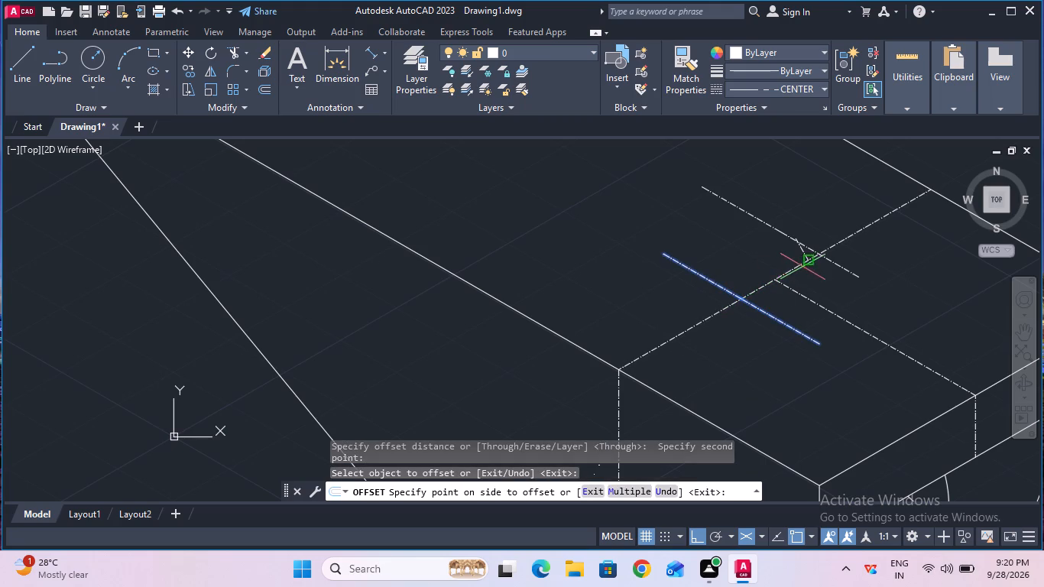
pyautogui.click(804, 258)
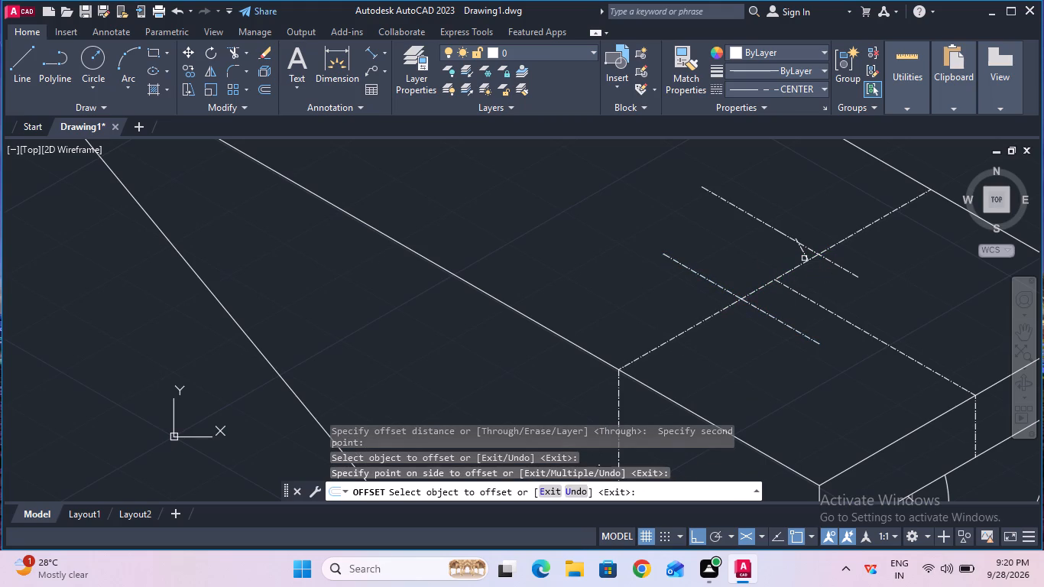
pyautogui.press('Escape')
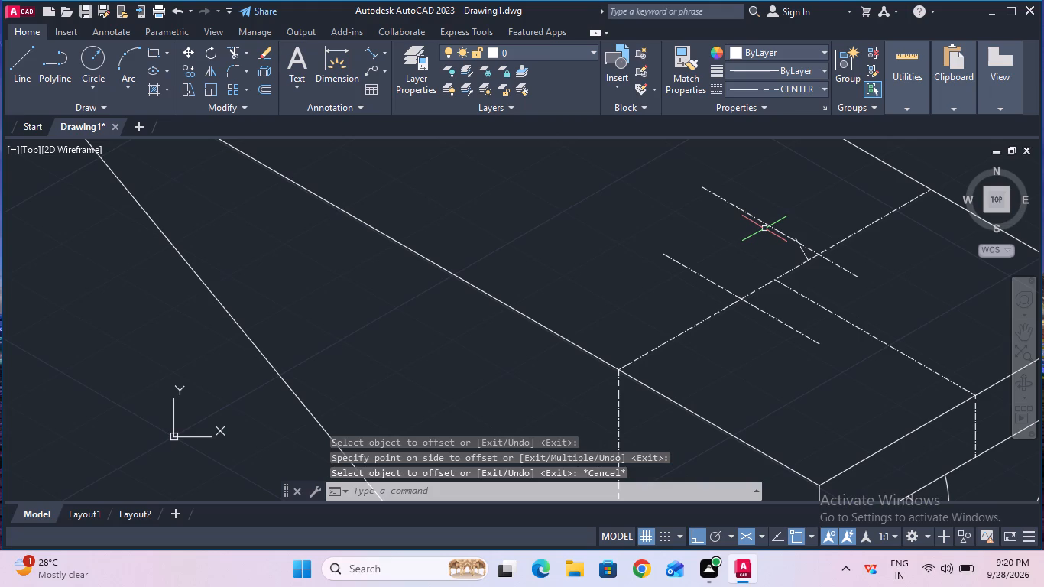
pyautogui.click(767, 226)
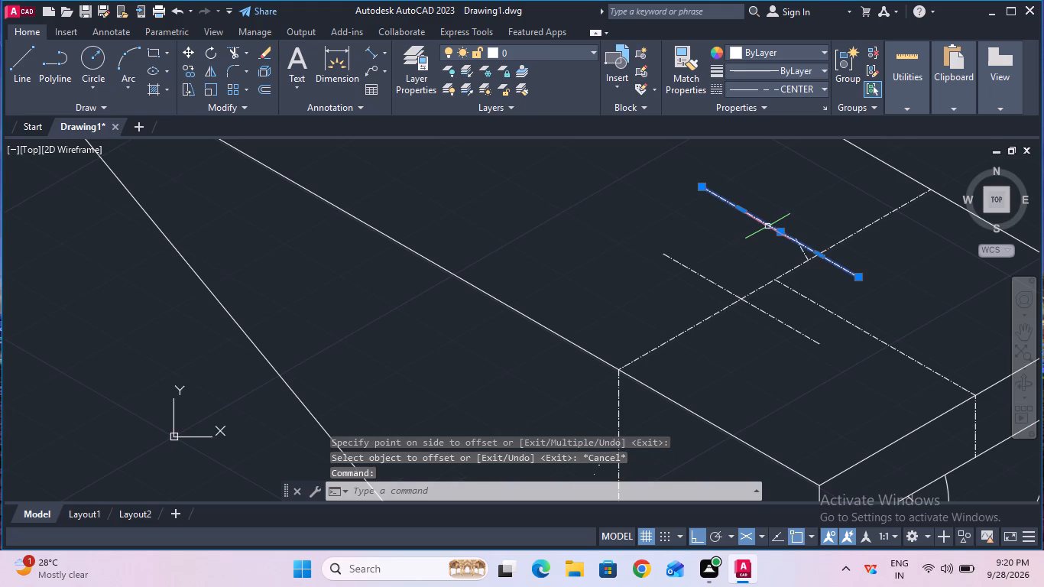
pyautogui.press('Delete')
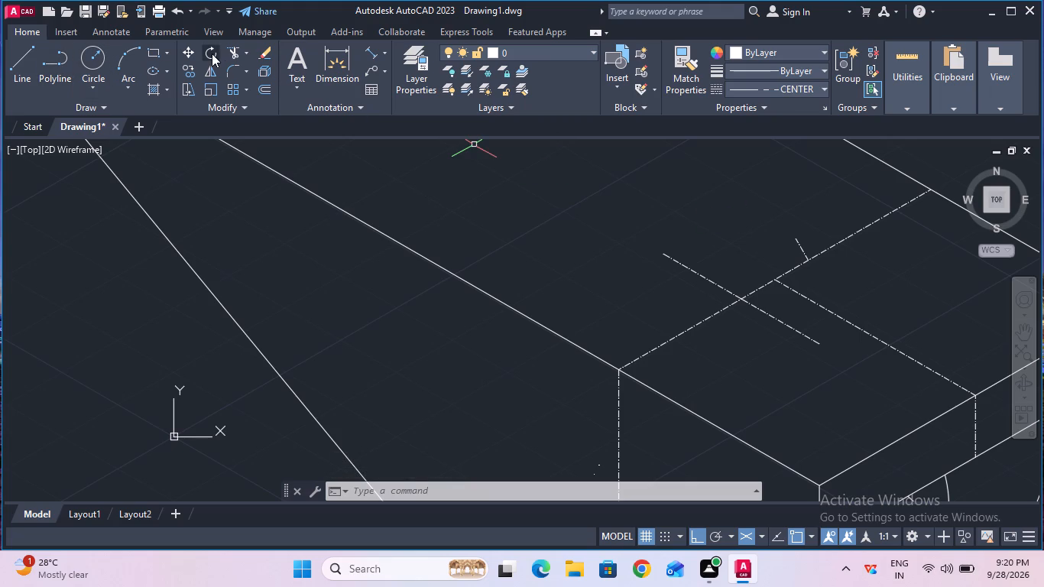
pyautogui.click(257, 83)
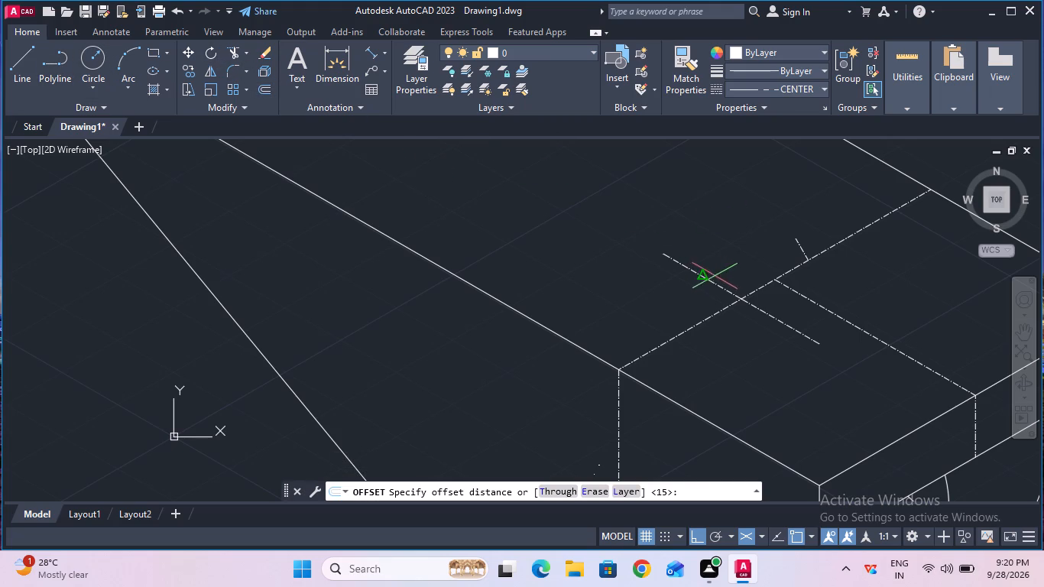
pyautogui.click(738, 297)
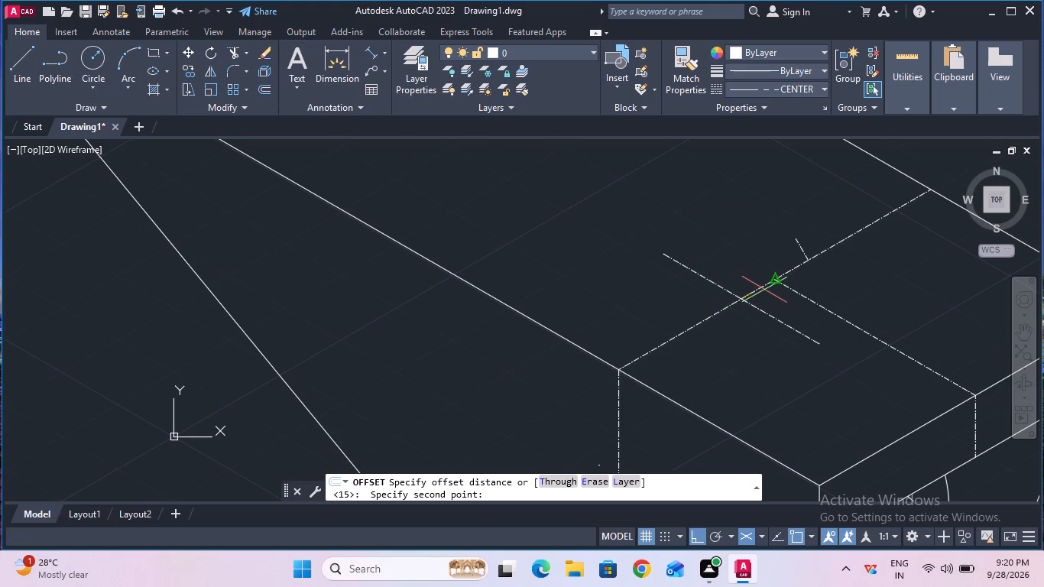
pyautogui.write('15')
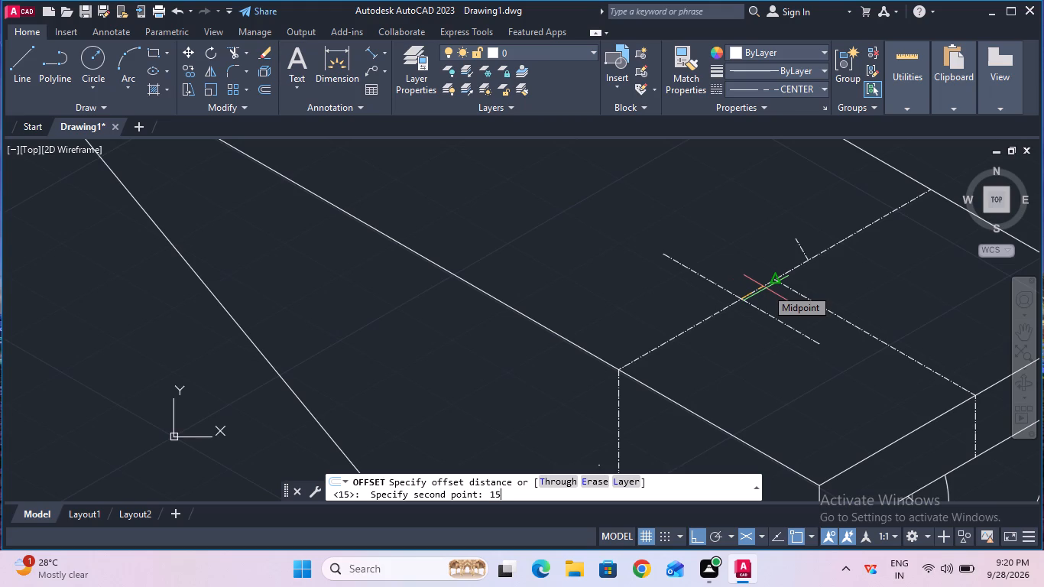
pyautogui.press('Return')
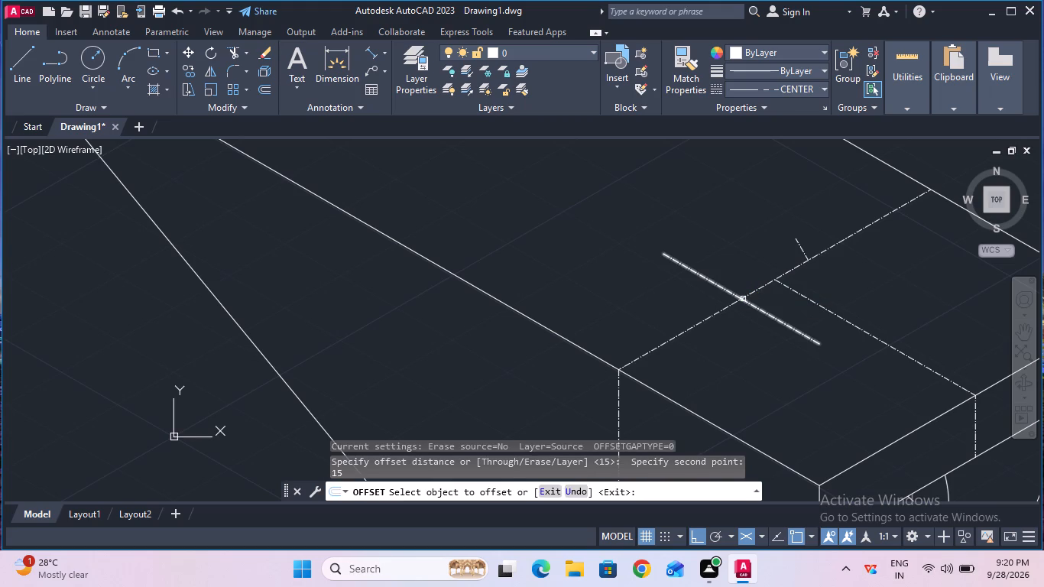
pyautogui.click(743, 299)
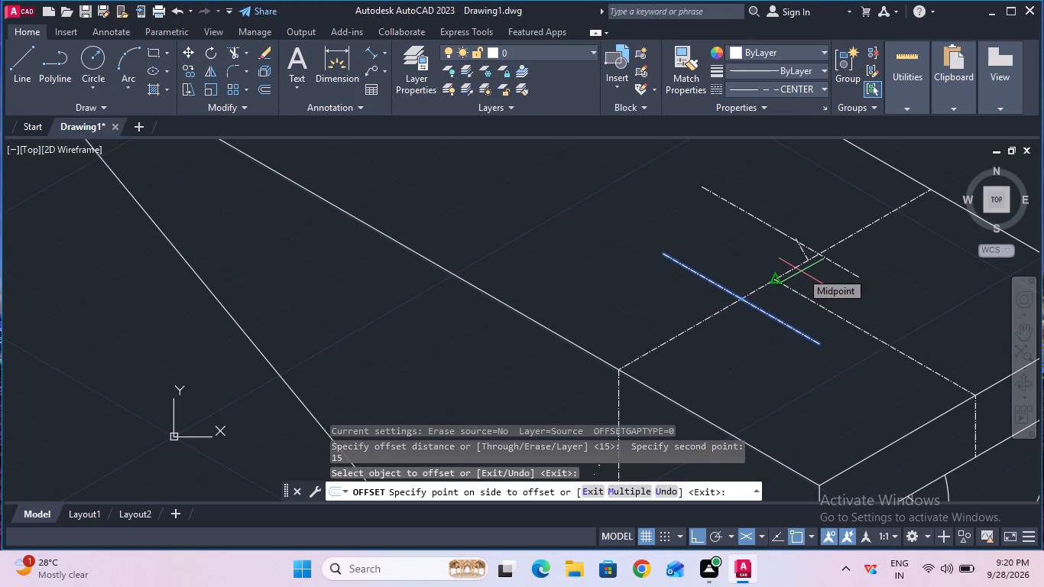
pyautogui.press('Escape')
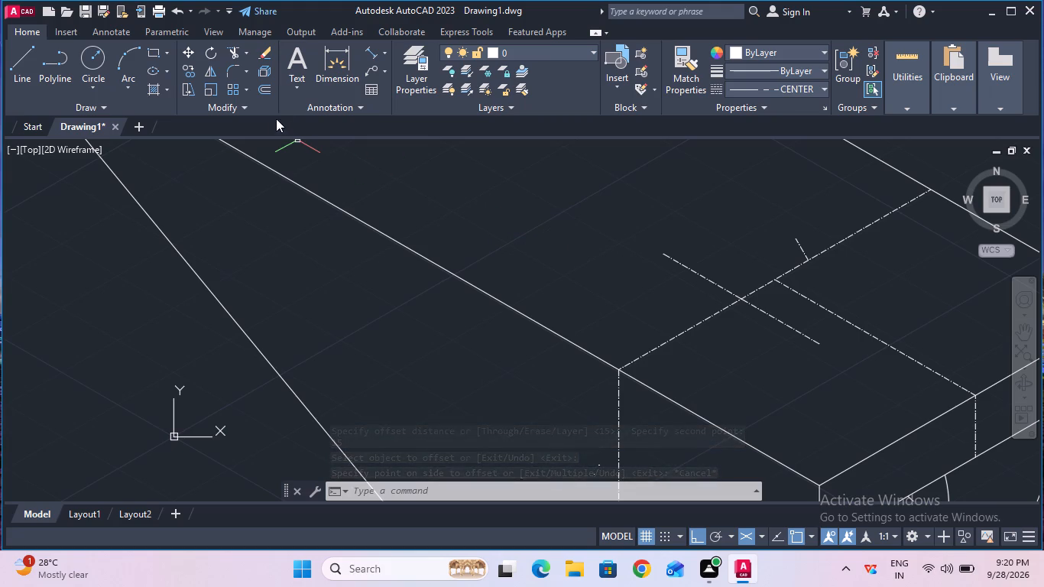
# Check the distance from the joined line to the centre-line intersection using a temporary aligned dimension.
pyautogui.click(374, 52)
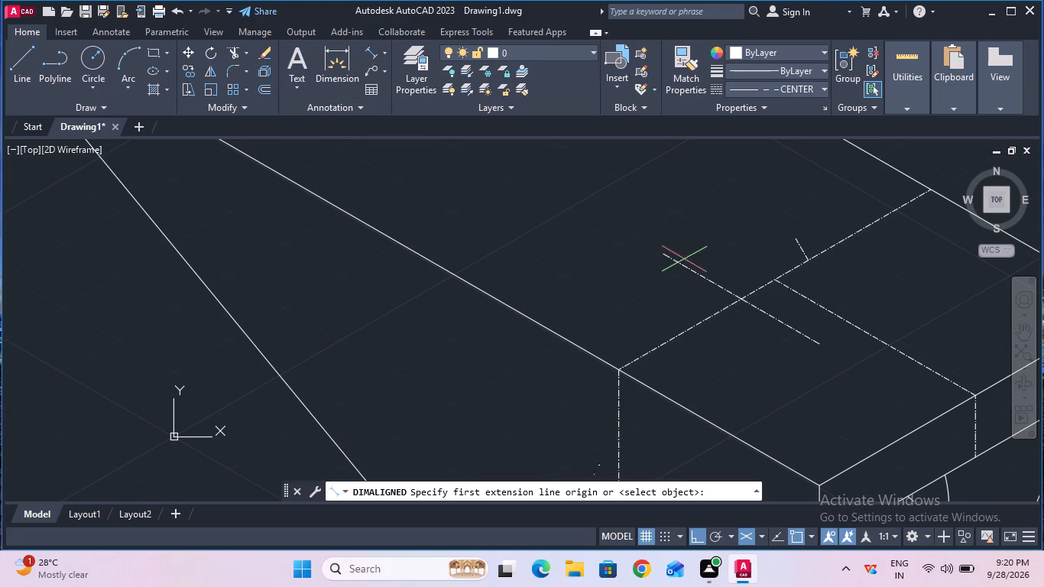
pyautogui.click(738, 297)
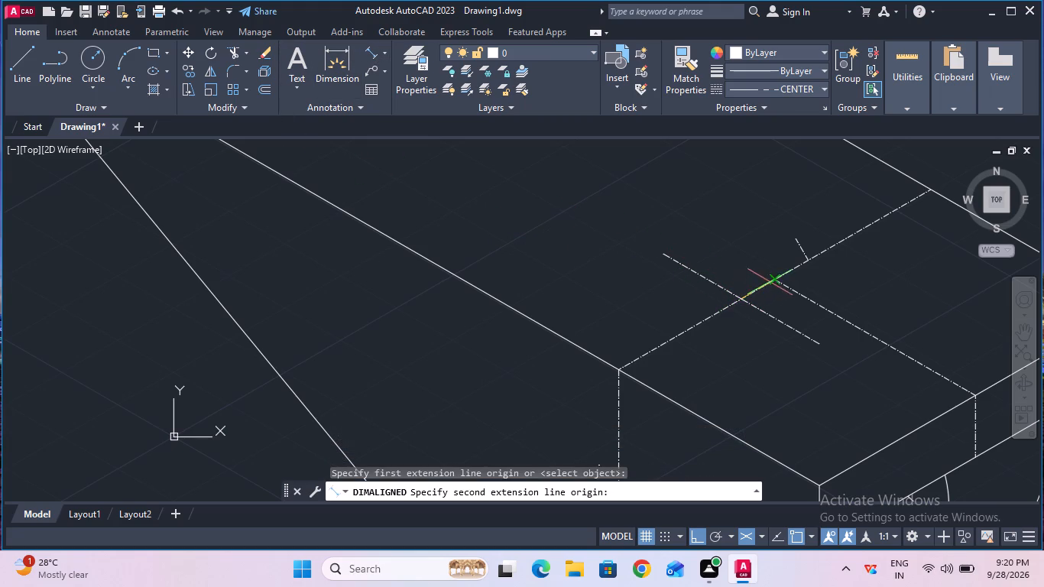
pyautogui.click(777, 277)
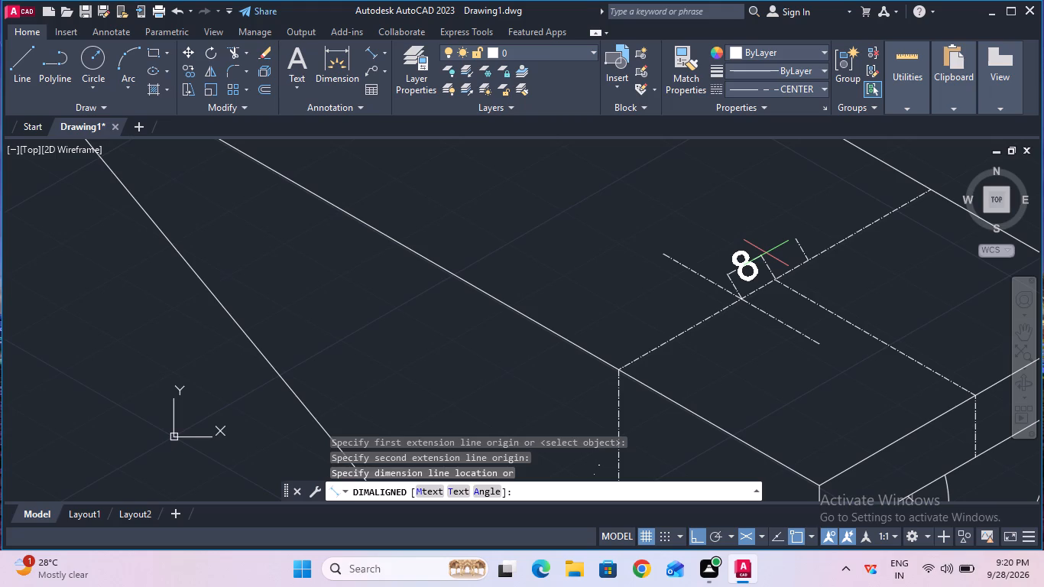
pyautogui.press('Escape')
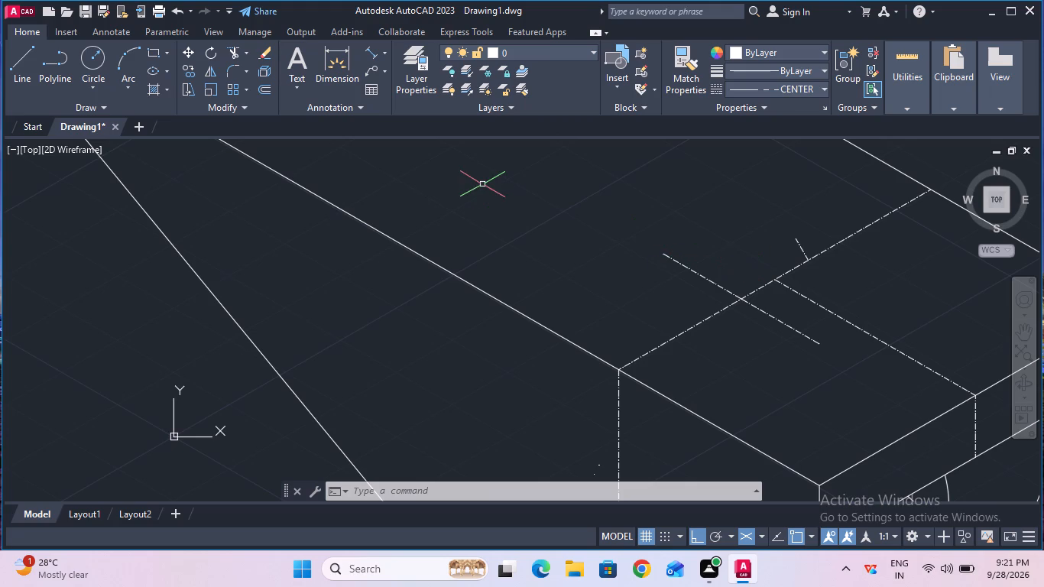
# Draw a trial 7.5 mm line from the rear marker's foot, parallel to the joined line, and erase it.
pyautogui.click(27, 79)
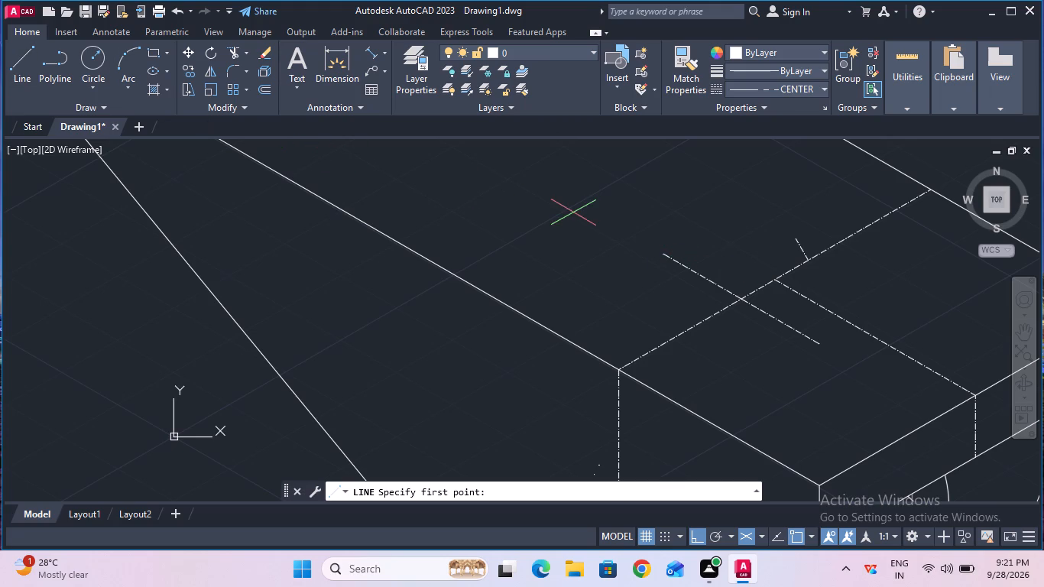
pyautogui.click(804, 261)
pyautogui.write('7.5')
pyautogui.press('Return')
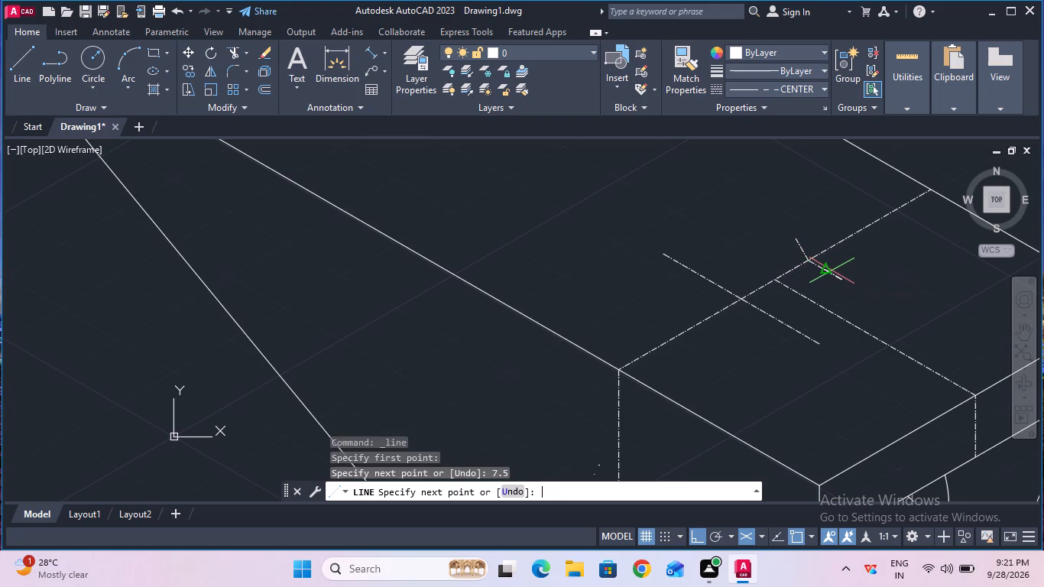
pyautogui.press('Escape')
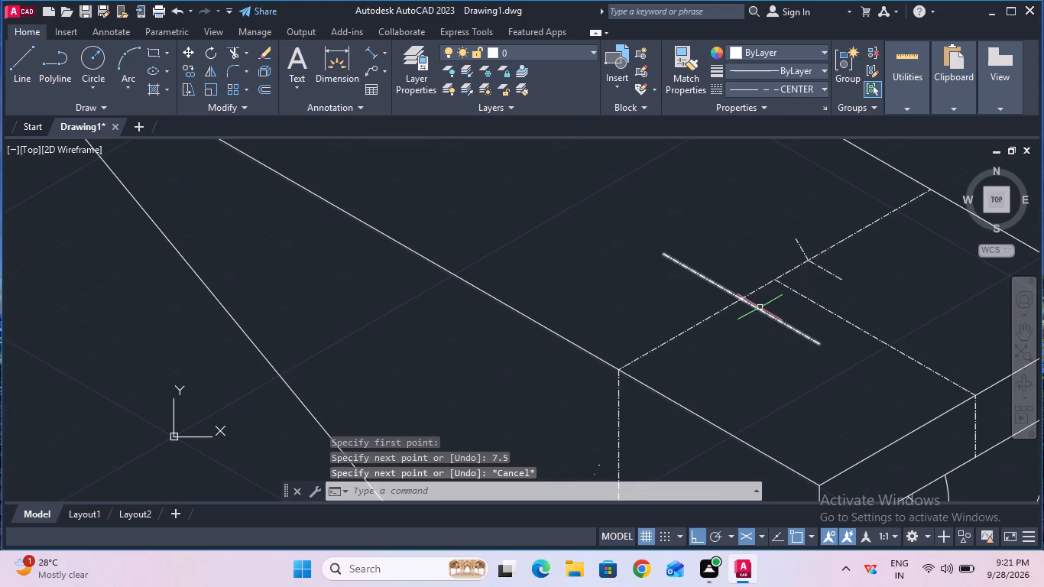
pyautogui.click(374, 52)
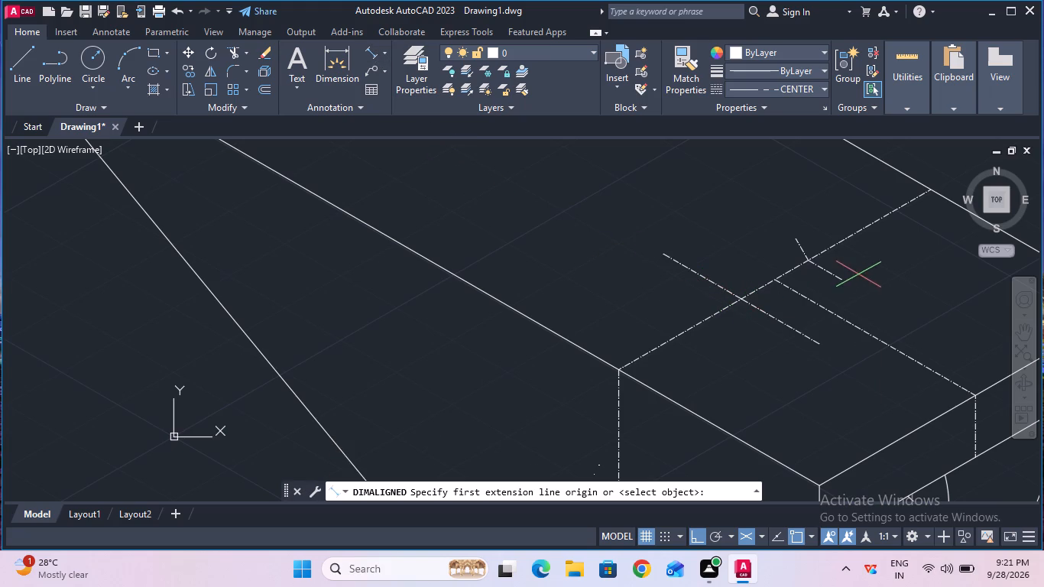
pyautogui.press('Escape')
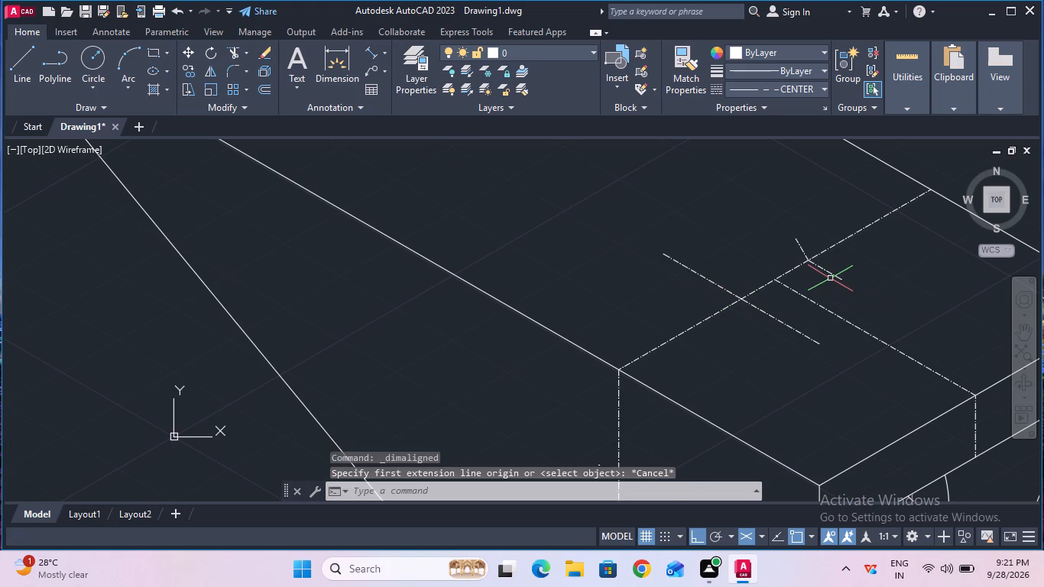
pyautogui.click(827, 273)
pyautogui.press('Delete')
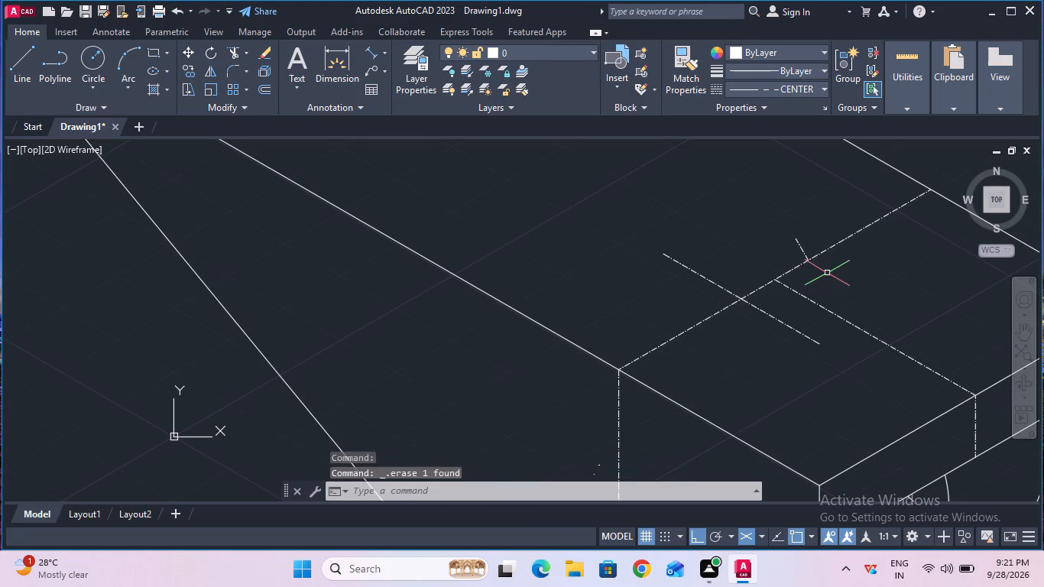
# Draw two 17.5 mm lines from the rear marker's foot in opposite directions, parallel to the joined line.
pyautogui.click(15, 62)
pyautogui.click(812, 262)
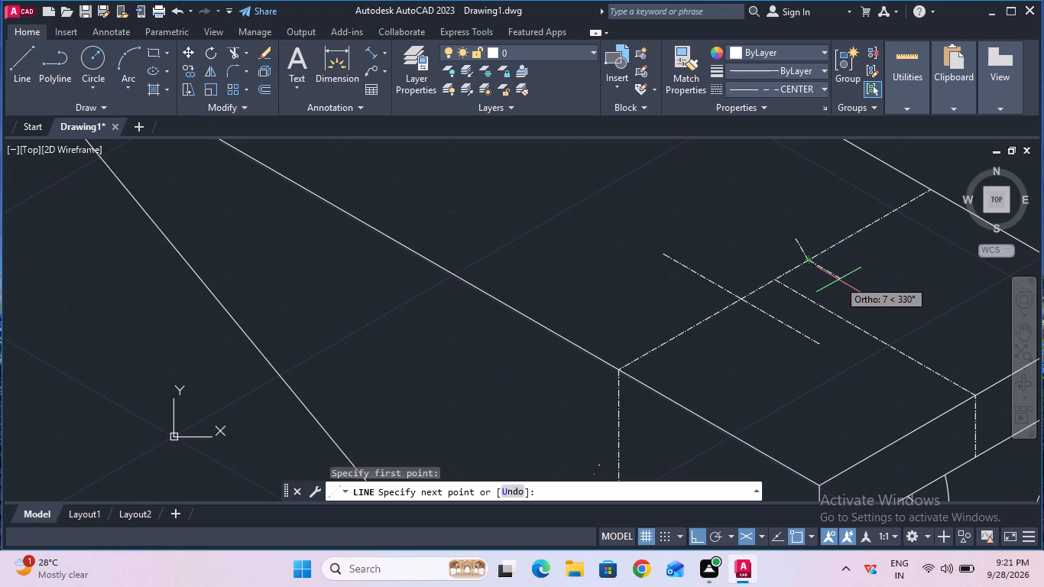
pyautogui.write('17.5')
pyautogui.press('Return')
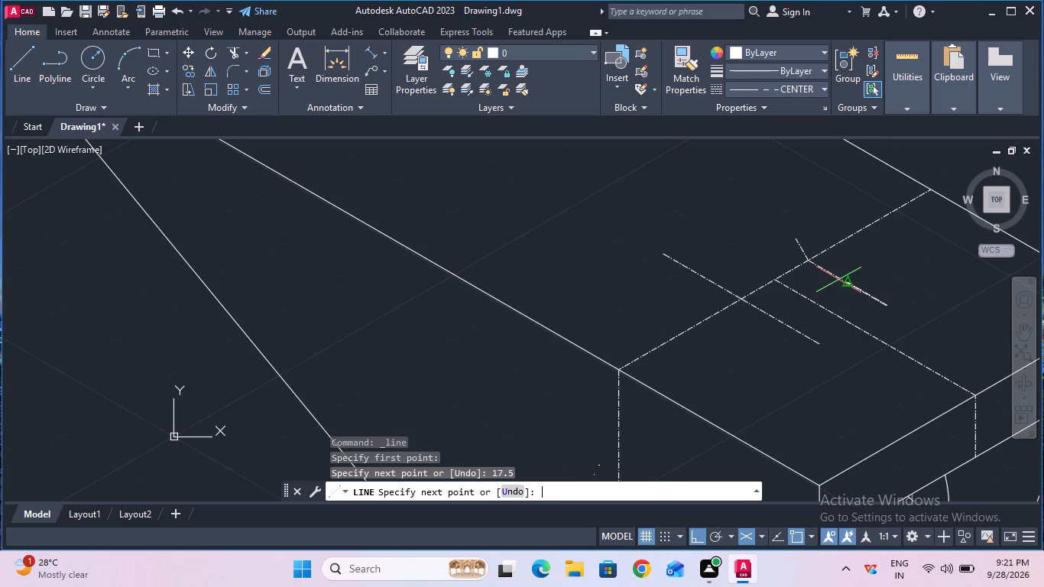
pyautogui.press('Escape')
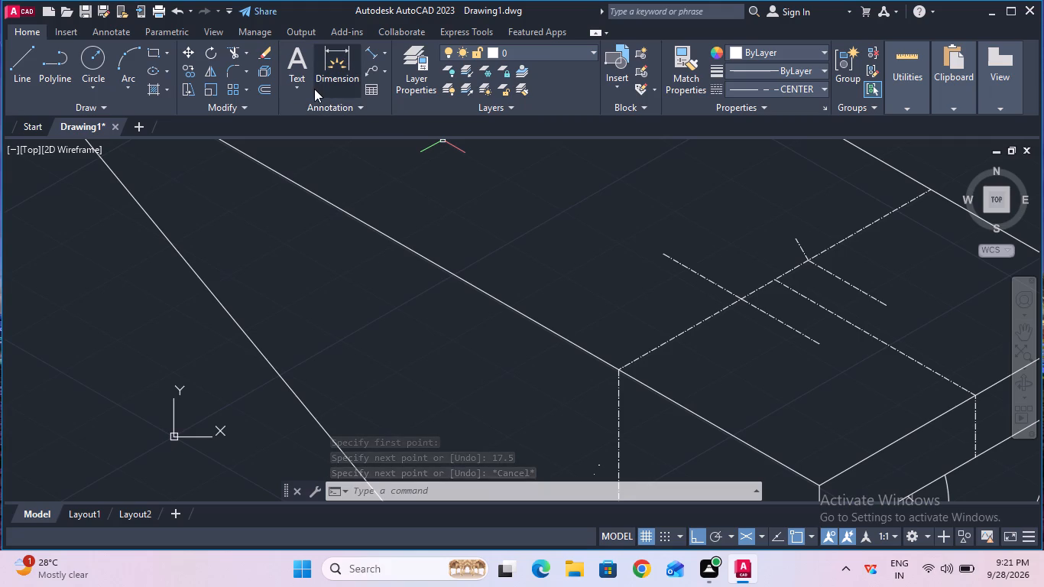
pyautogui.click(8, 64)
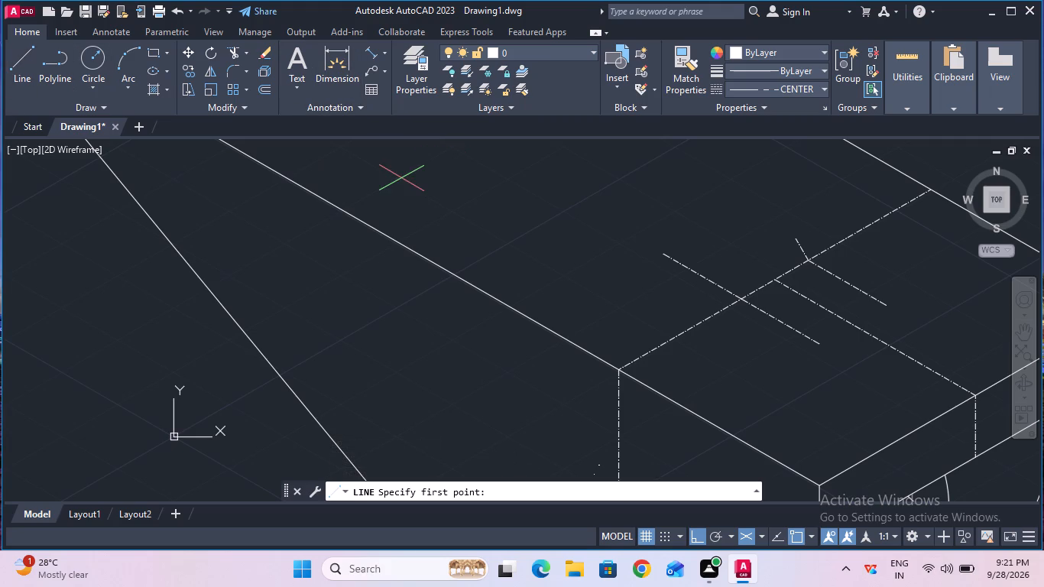
pyautogui.click(804, 260)
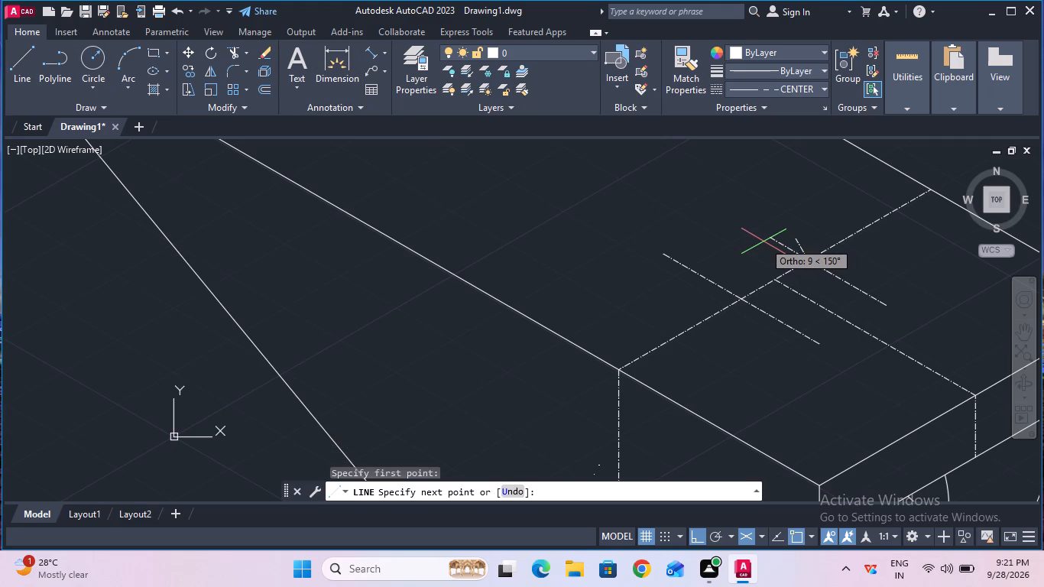
pyautogui.write('17')
pyautogui.write('.5')
pyautogui.press('Return')
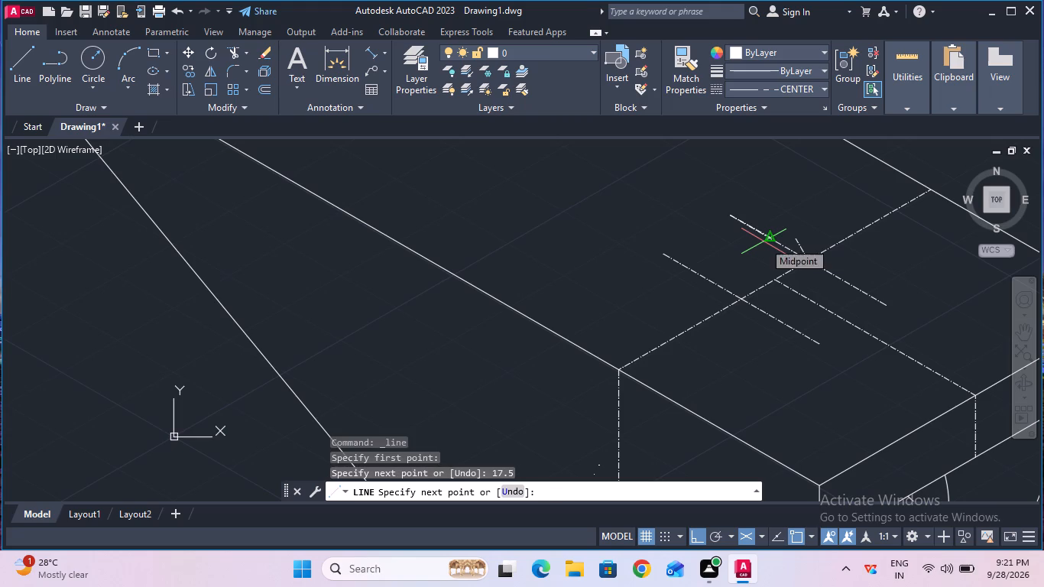
pyautogui.press('Escape')
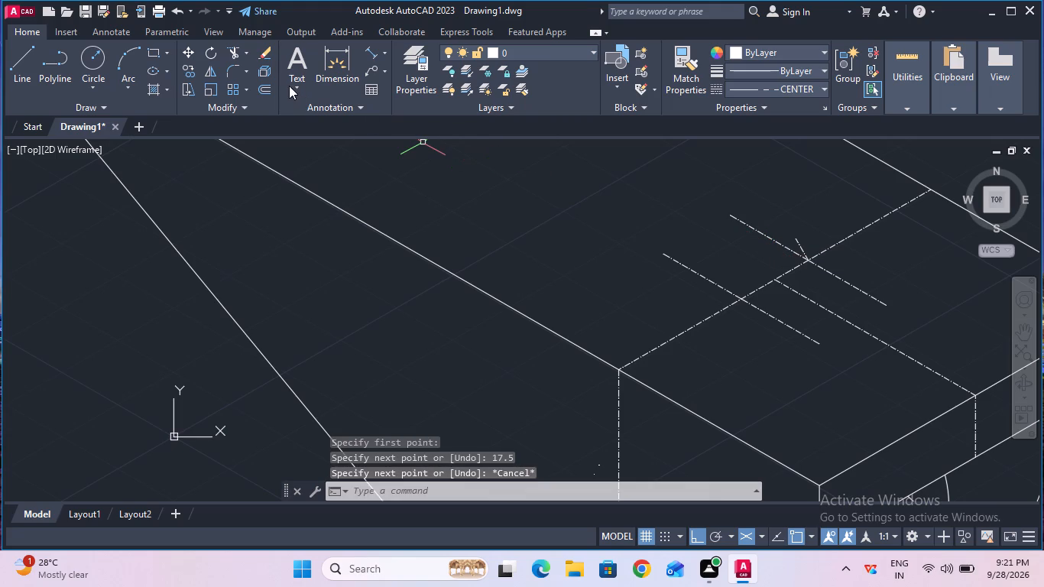
# Trim away the short rear marker line and the centre line running from between the two cross lines to the top face's edge.
pyautogui.click(231, 53)
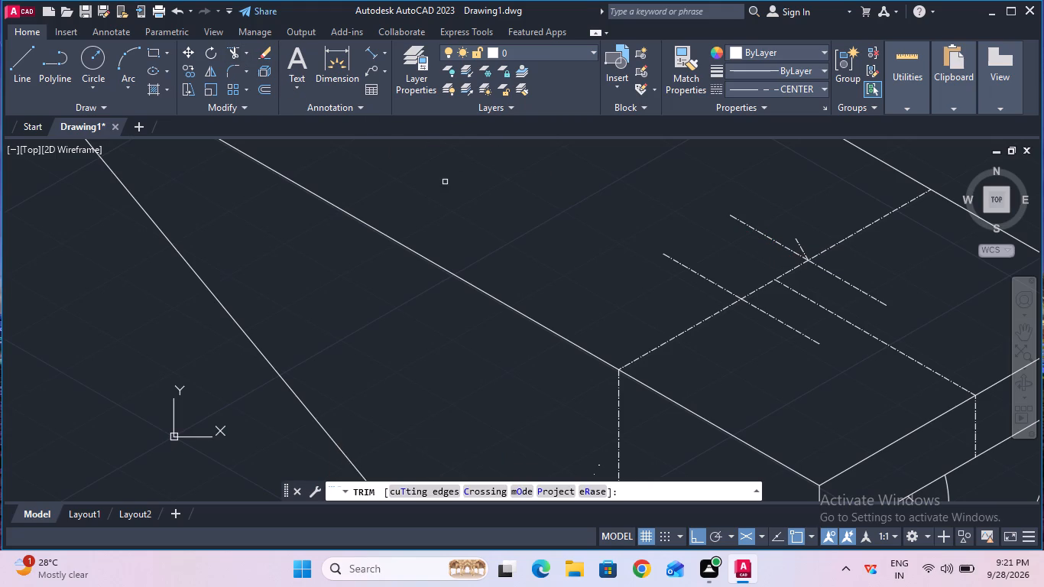
pyautogui.click(799, 242)
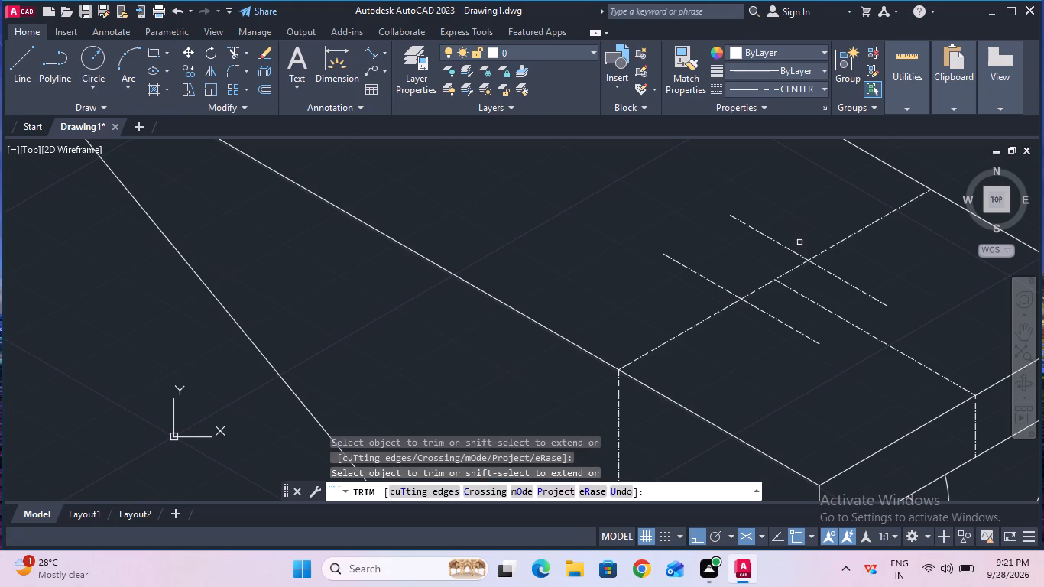
pyautogui.press('Escape')
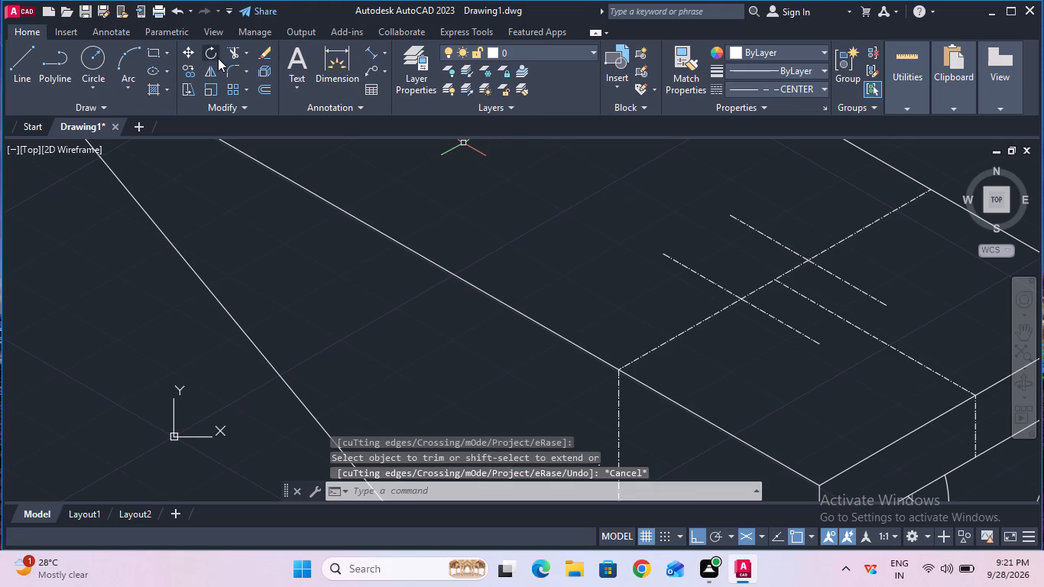
pyautogui.click(232, 57)
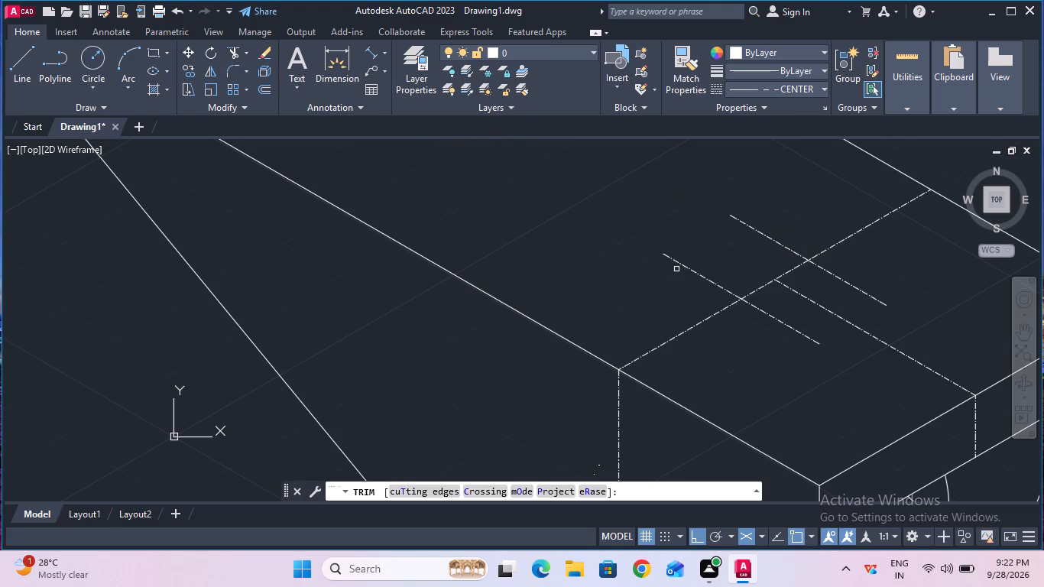
pyautogui.click(818, 304)
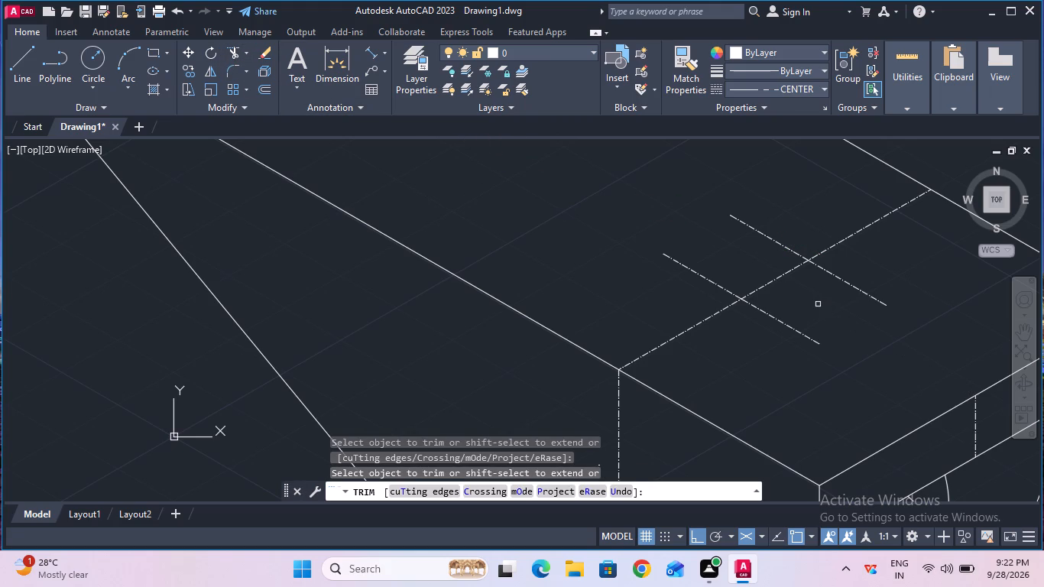
pyautogui.press('Escape')
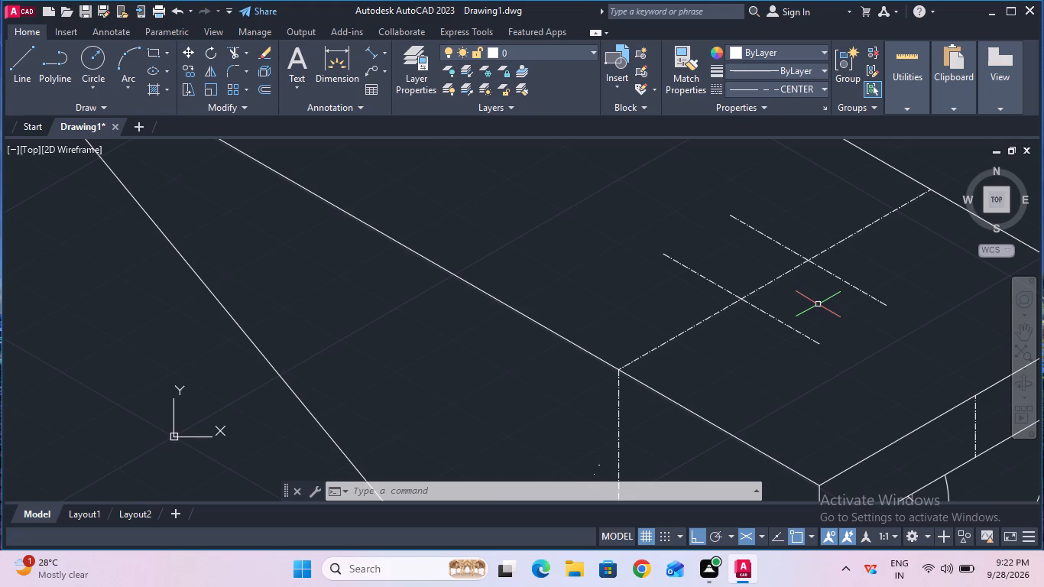
# Change the joined front line's linetype to ByBlock in its properties.
pyautogui.click(783, 320)
pyautogui.write('pr')
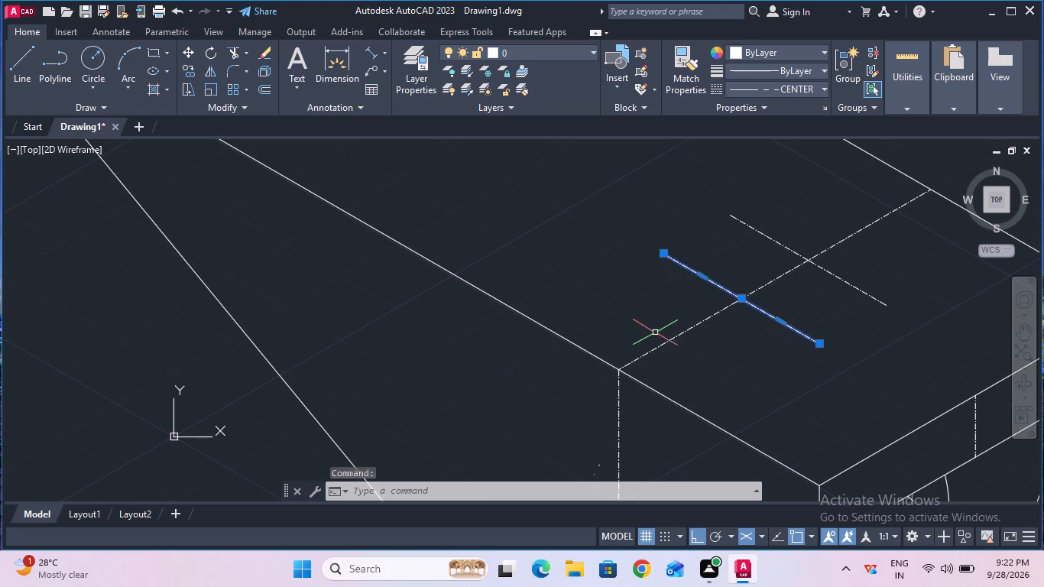
pyautogui.press('p')
pyautogui.press('r')
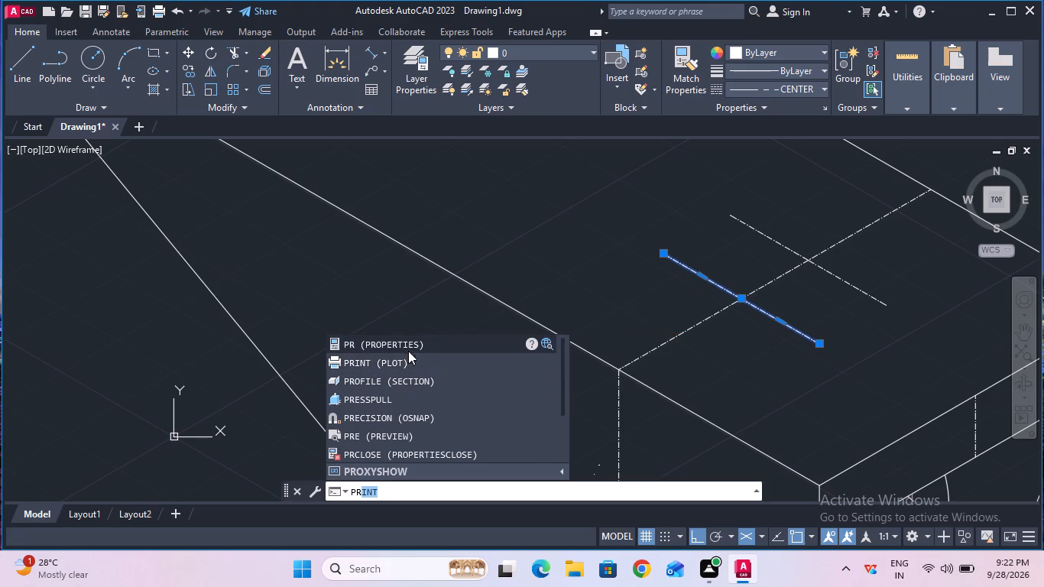
pyautogui.click(409, 348)
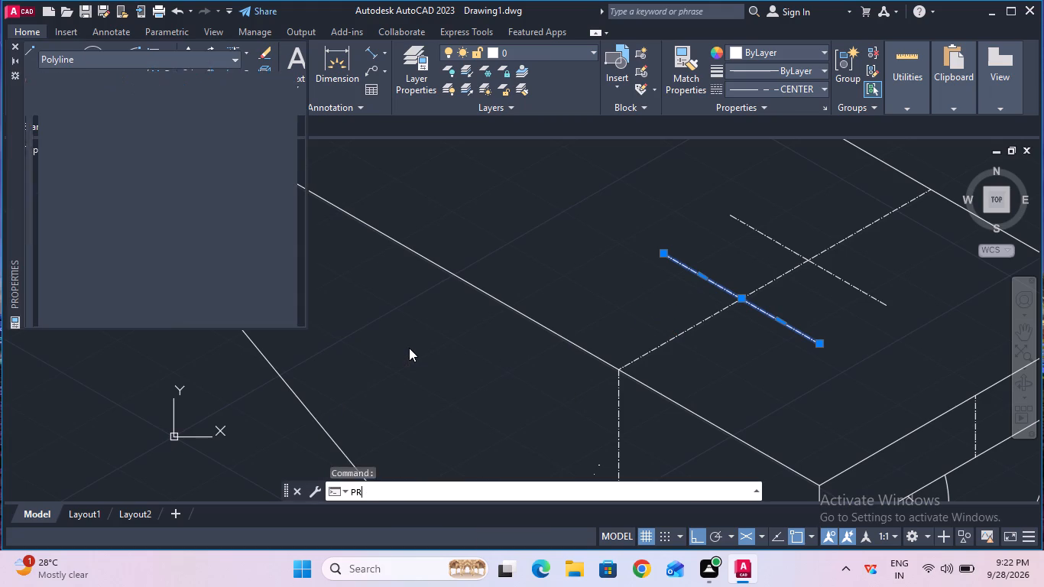
pyautogui.click(197, 122)
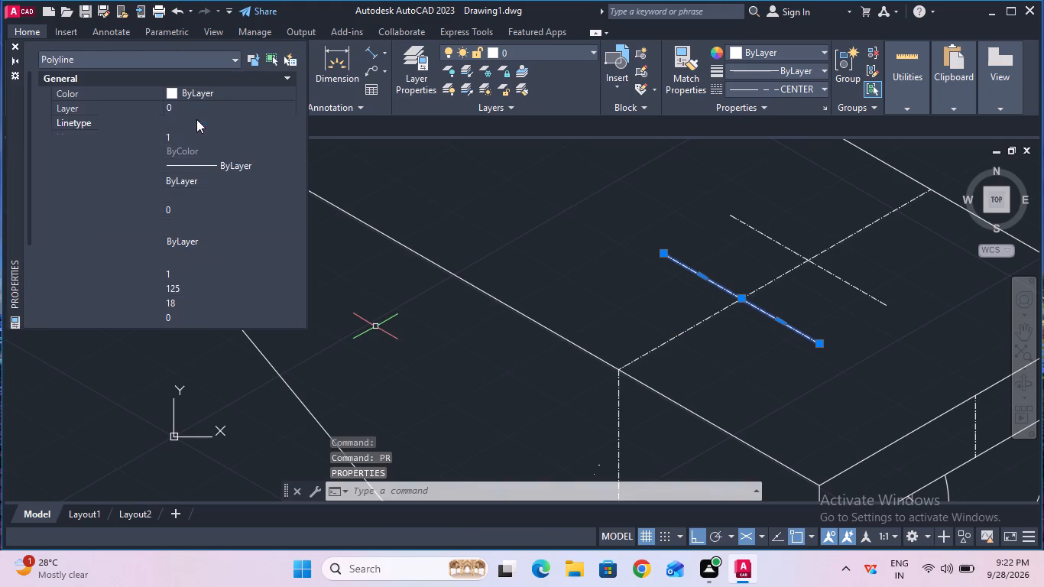
pyautogui.click(196, 119)
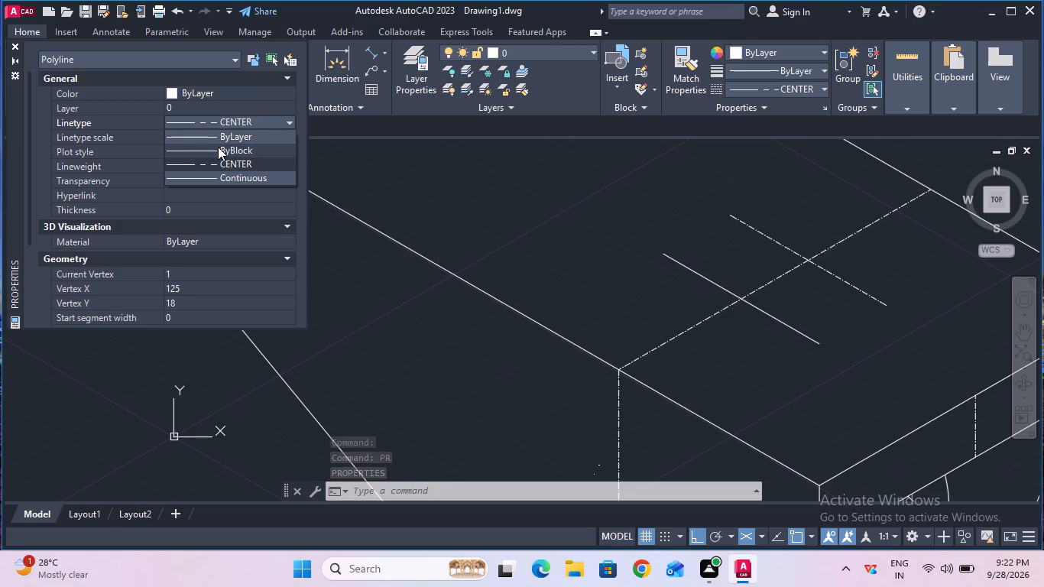
pyautogui.click(218, 147)
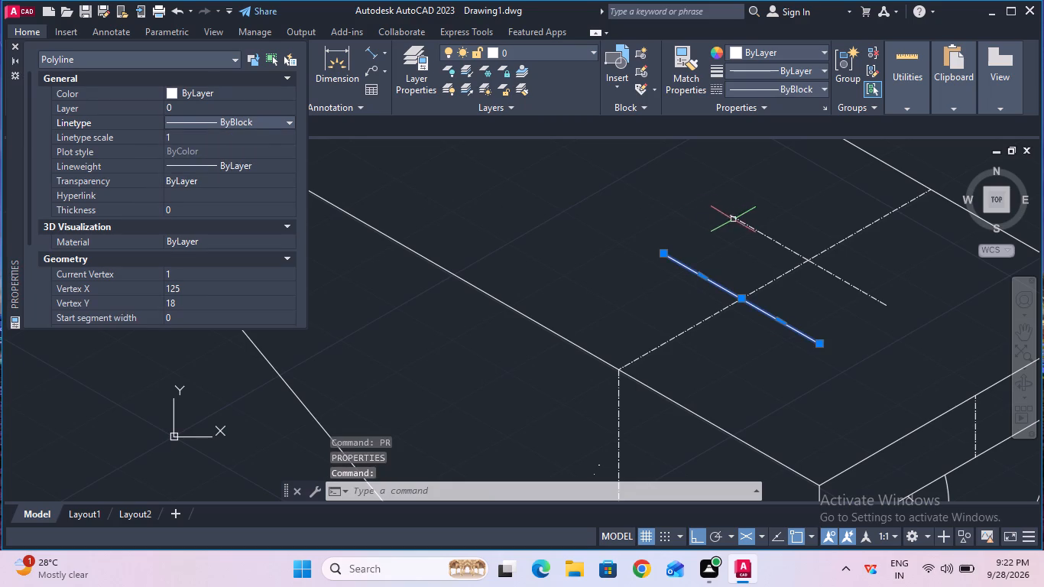
# Change the linetype of the two rear 17.5 mm lines to ByBlock and close the properties.
pyautogui.click(701, 192)
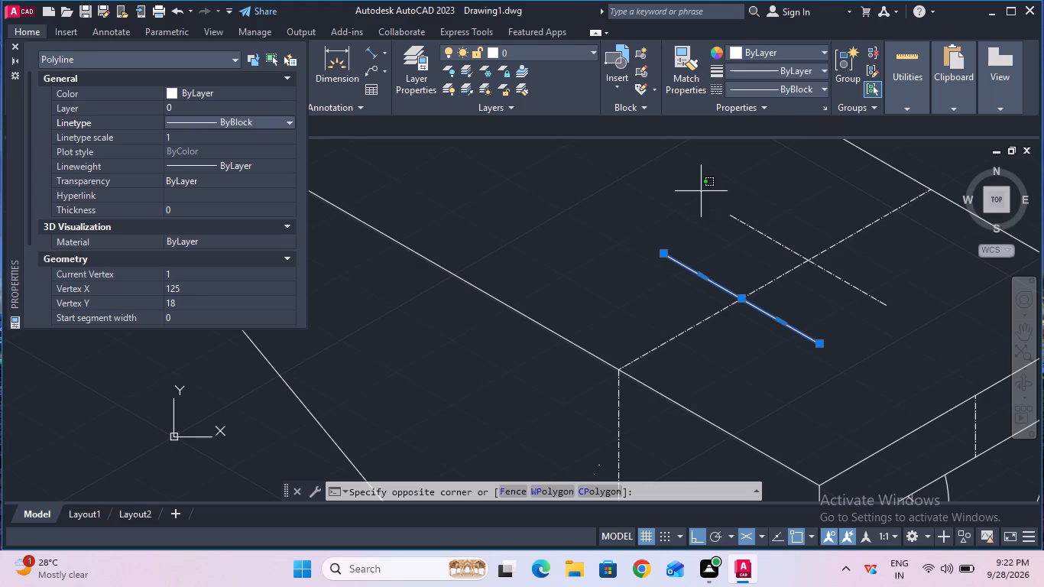
pyautogui.click(929, 323)
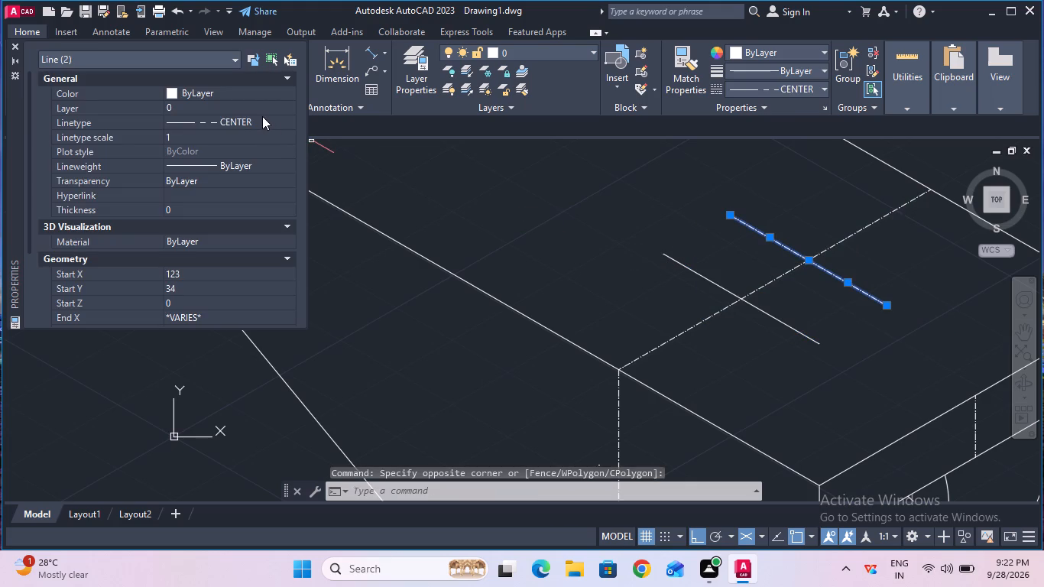
pyautogui.click(262, 116)
pyautogui.click(262, 116)
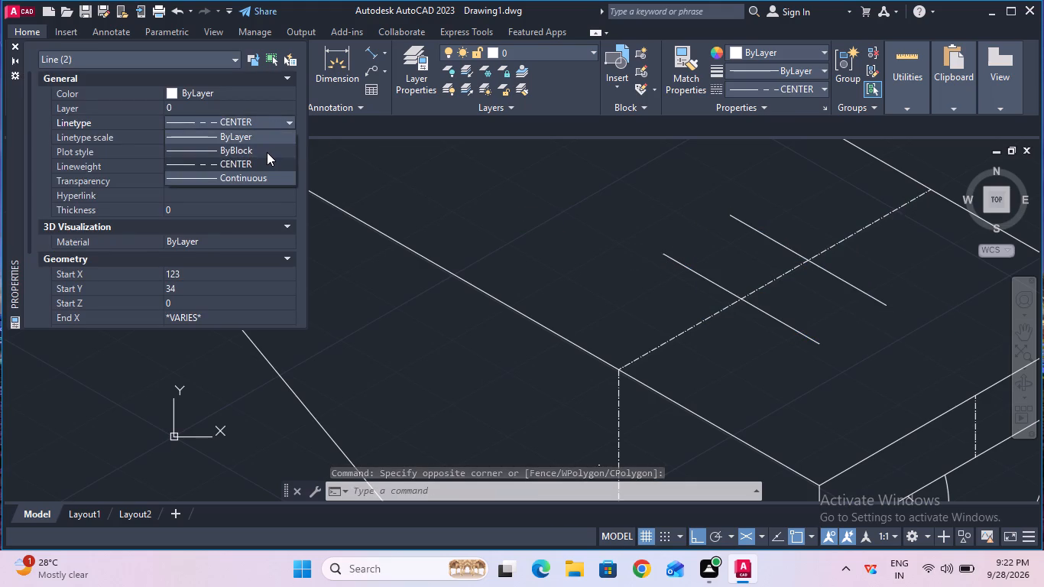
pyautogui.click(267, 152)
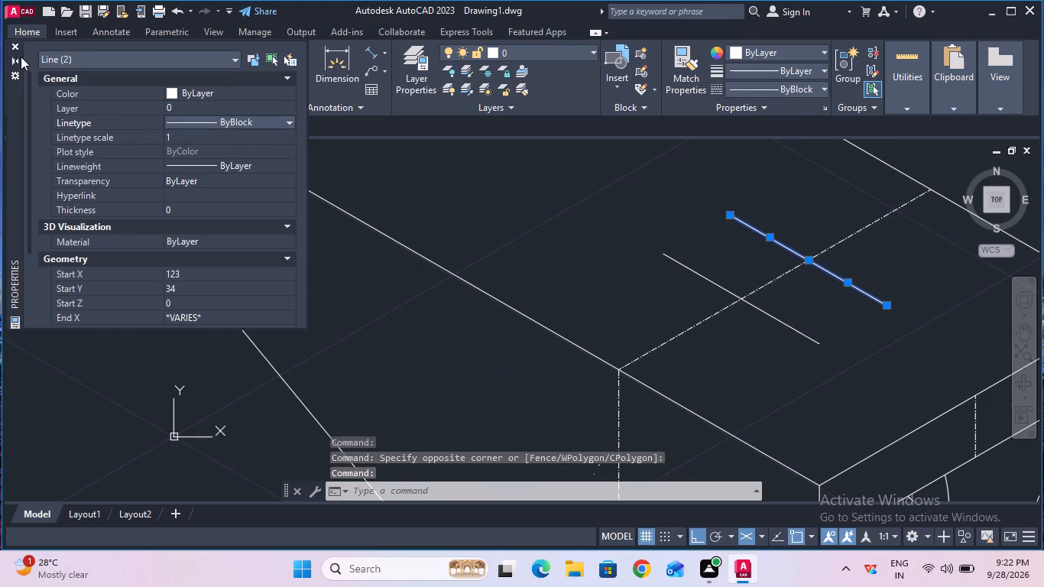
pyautogui.click(18, 50)
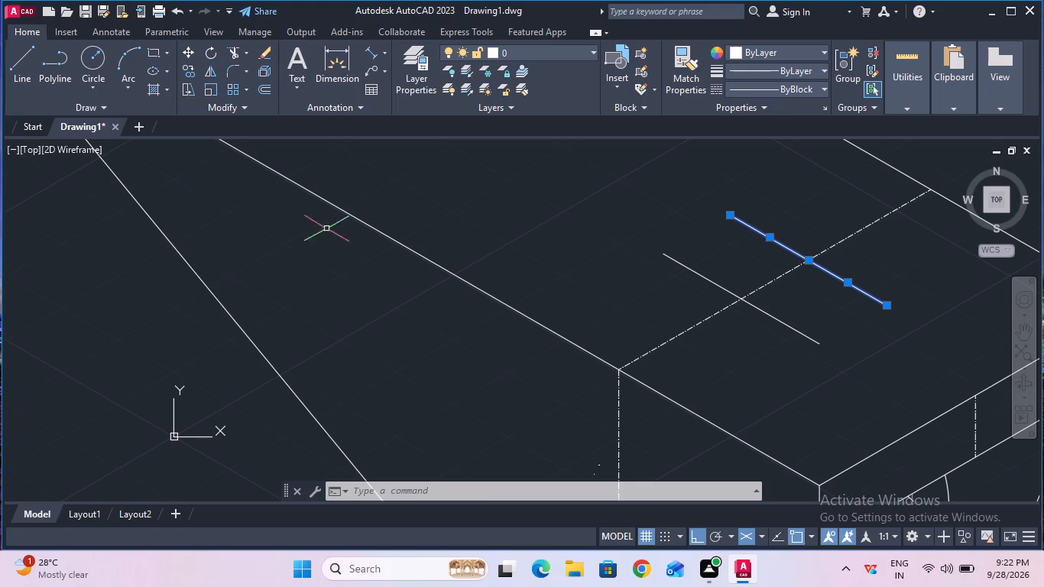
pyautogui.press('Escape')
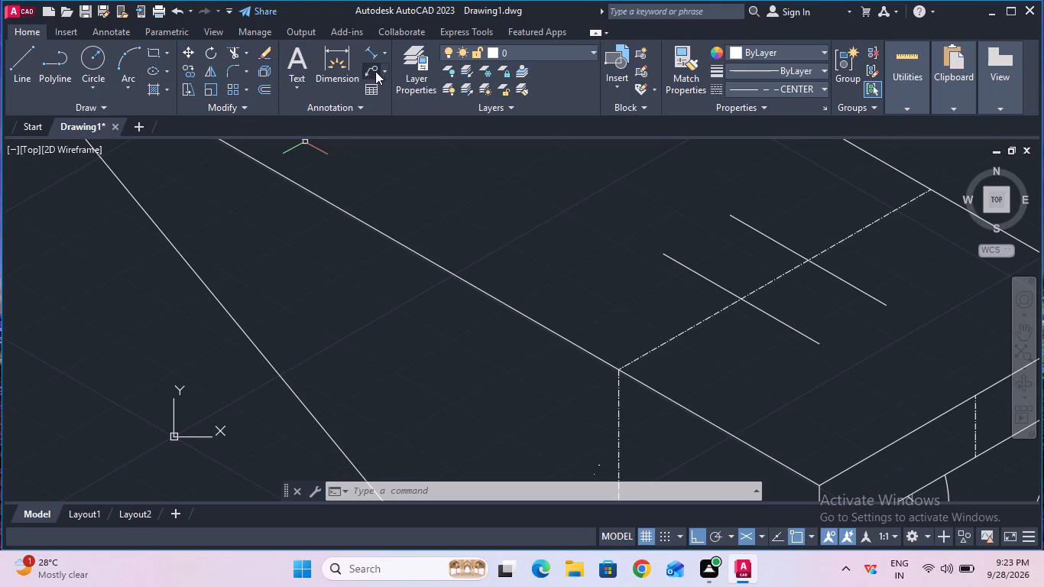
# Close the rectangle on the top face by joining the endpoints of the two parallel 35 mm lines at both ends.
pyautogui.click(38, 62)
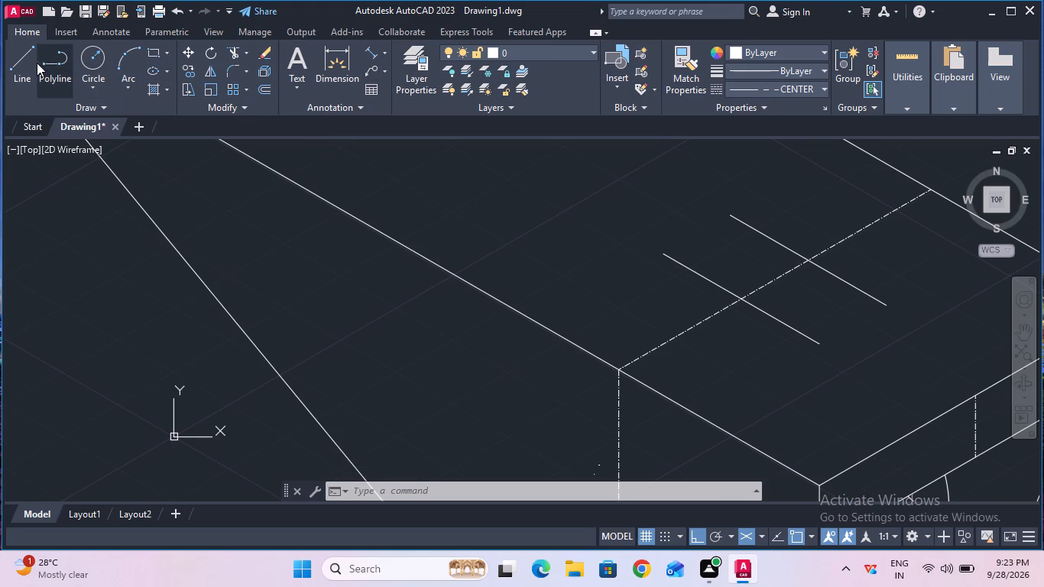
pyautogui.click(32, 63)
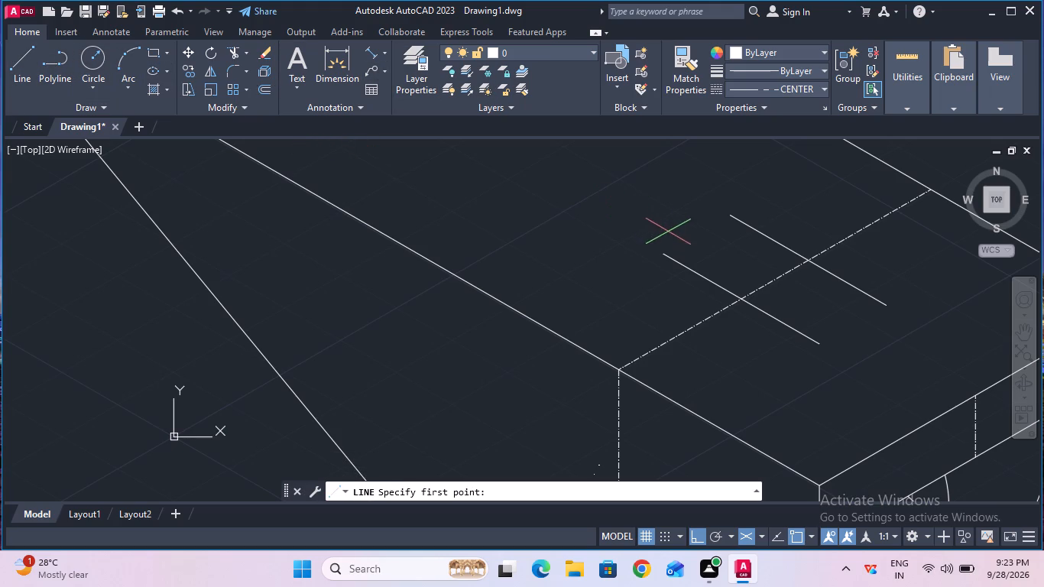
pyautogui.click(668, 258)
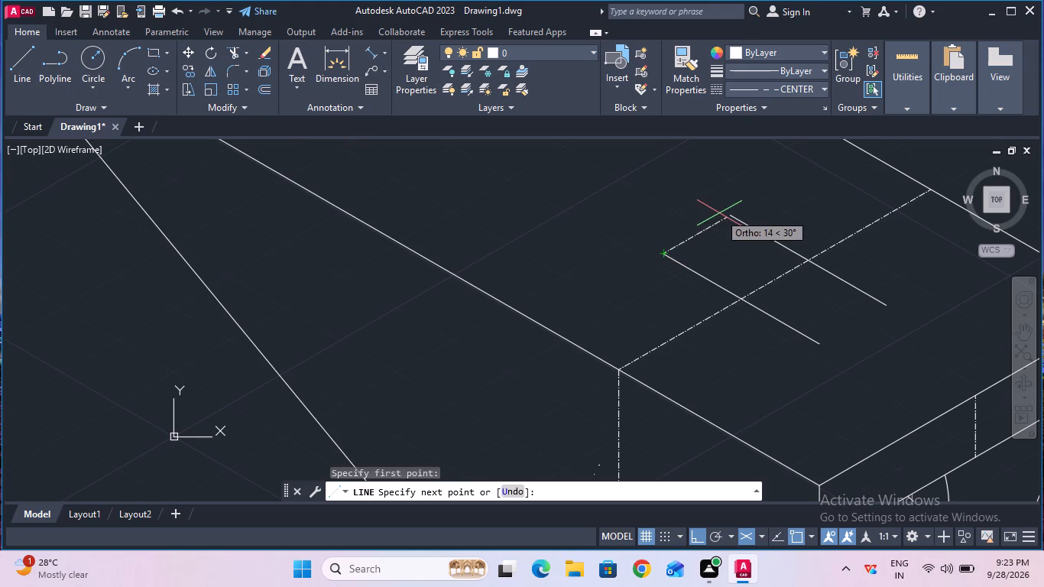
pyautogui.click(731, 216)
pyautogui.press('Escape')
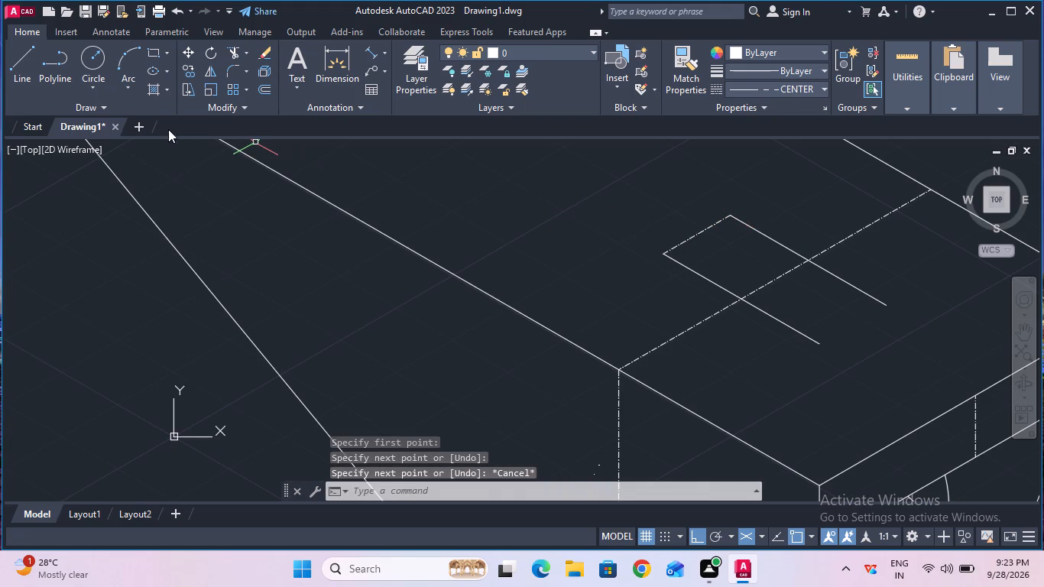
pyautogui.click(28, 77)
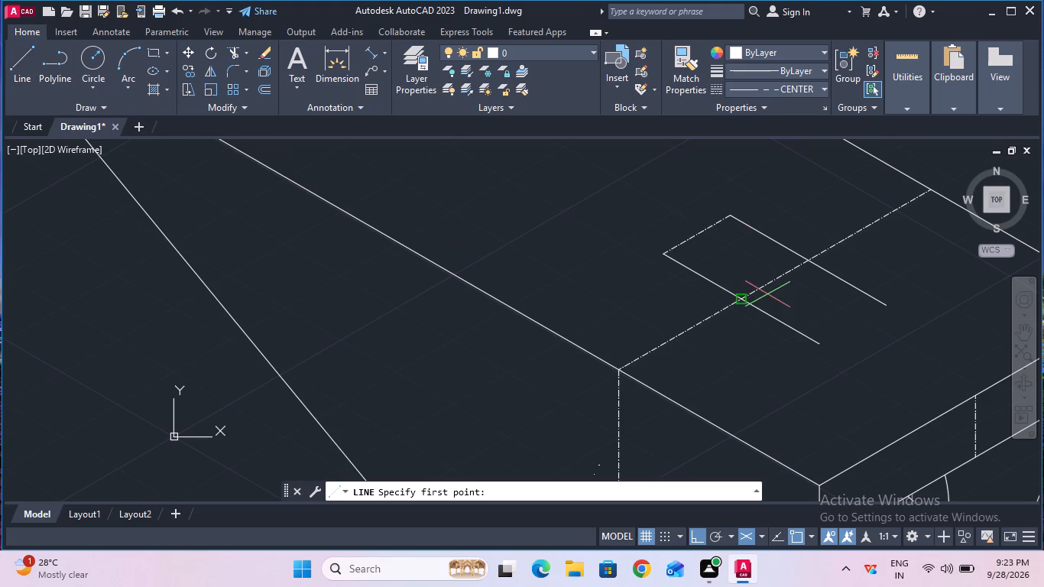
pyautogui.click(822, 341)
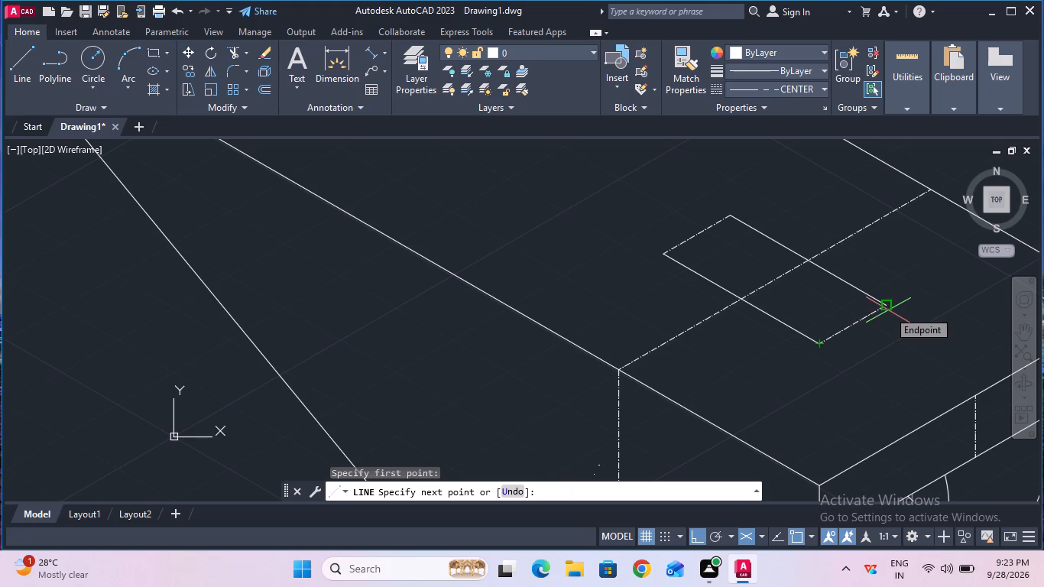
pyautogui.click(890, 307)
pyautogui.press('Escape')
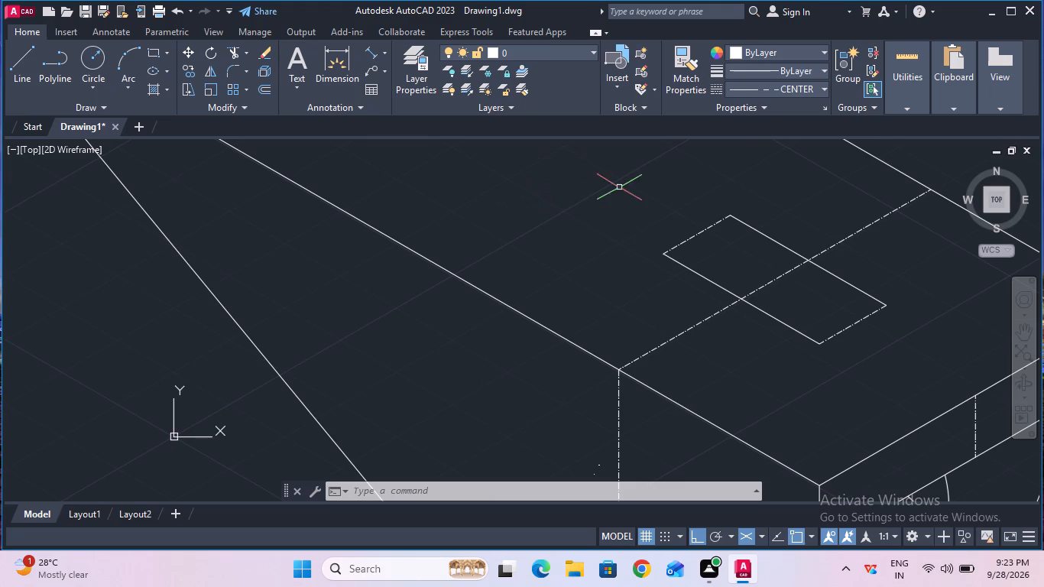
# Set the current linetype to ByBlock.
pyautogui.click(795, 93)
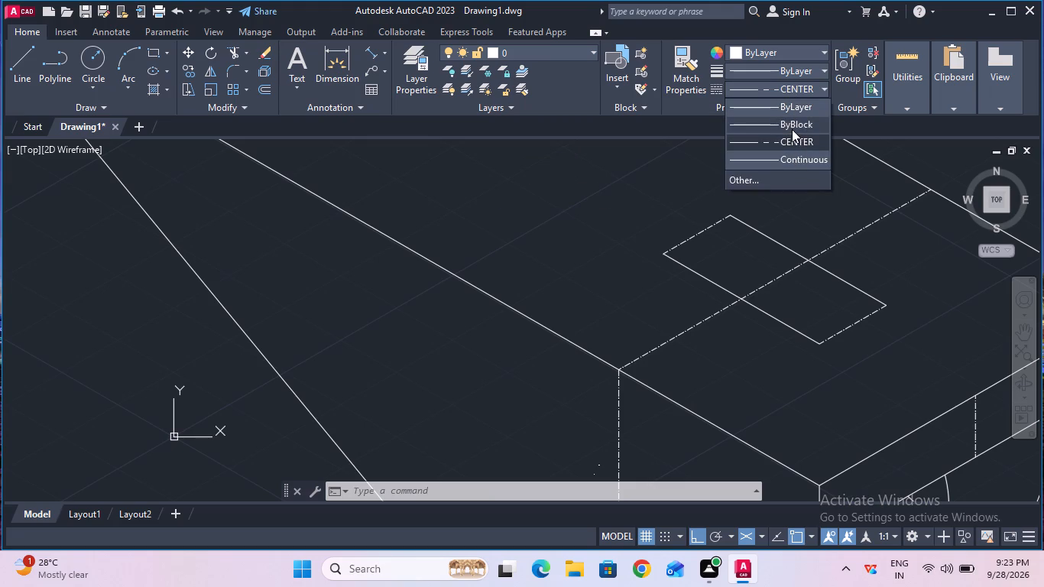
pyautogui.click(792, 129)
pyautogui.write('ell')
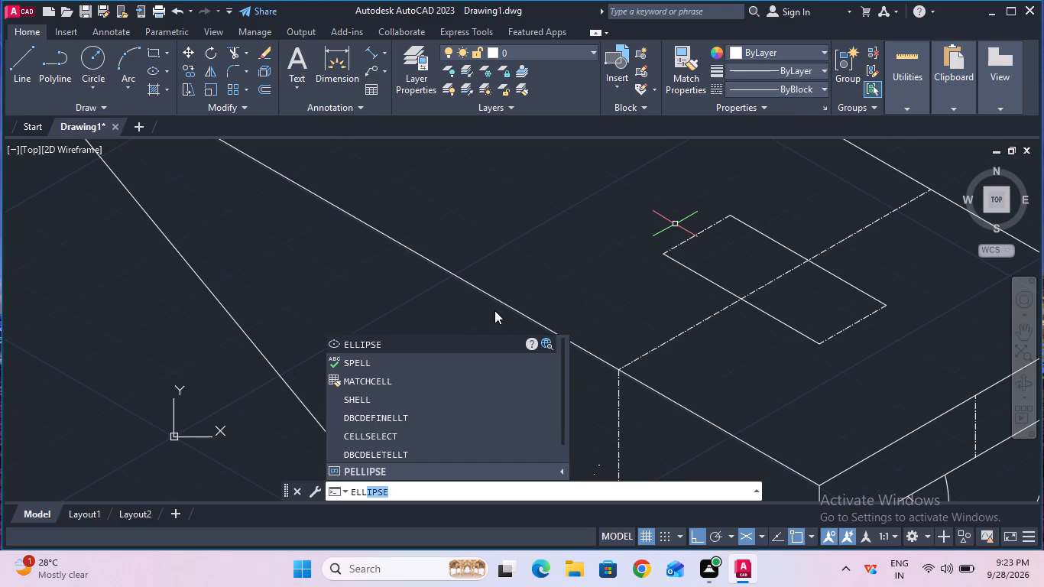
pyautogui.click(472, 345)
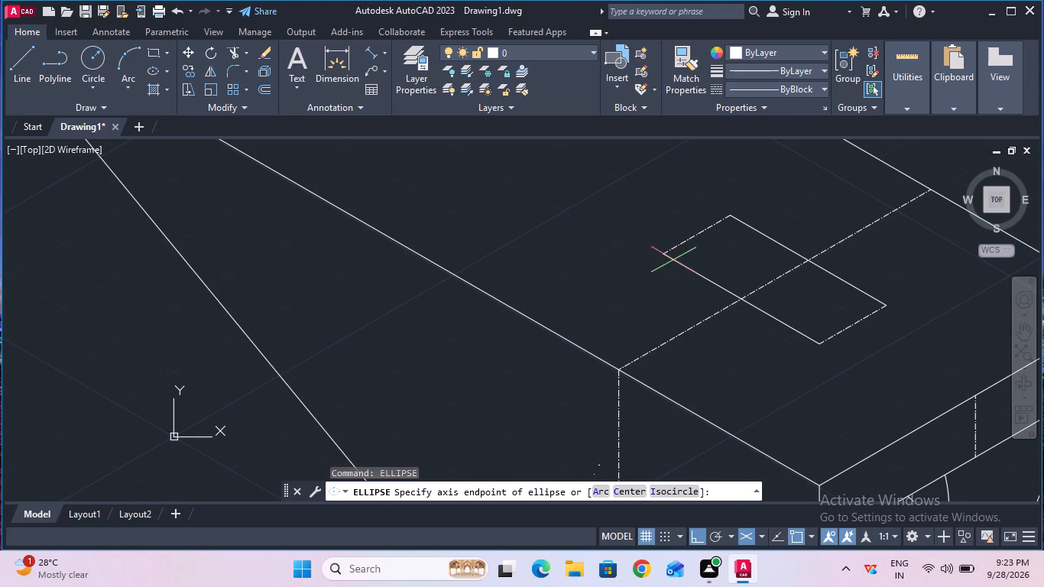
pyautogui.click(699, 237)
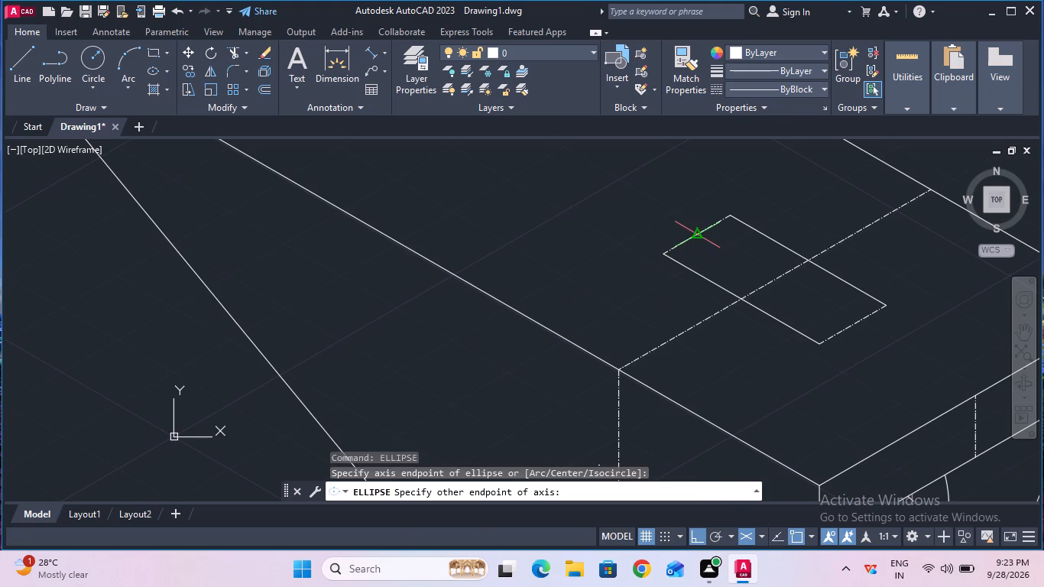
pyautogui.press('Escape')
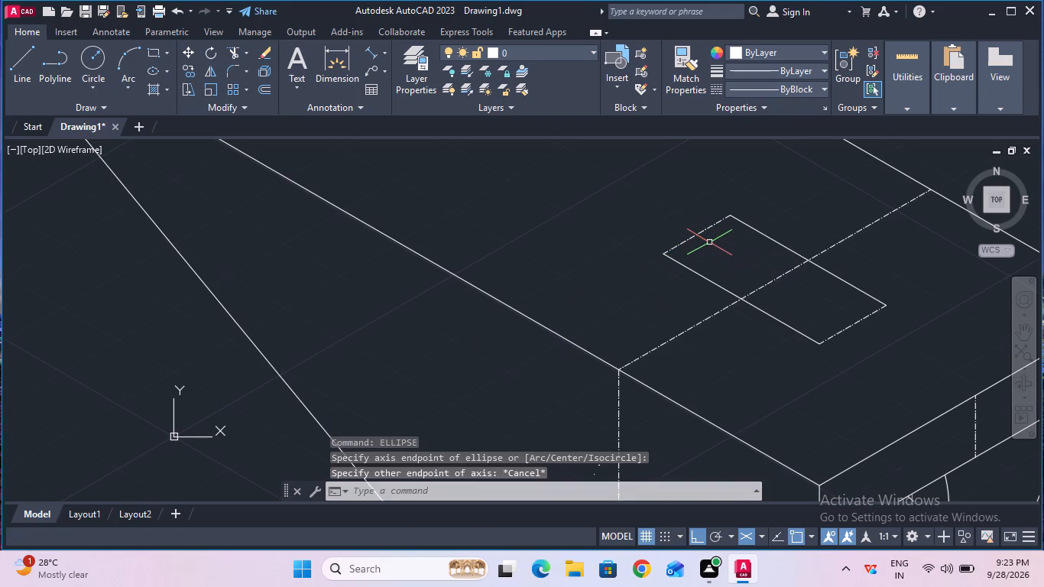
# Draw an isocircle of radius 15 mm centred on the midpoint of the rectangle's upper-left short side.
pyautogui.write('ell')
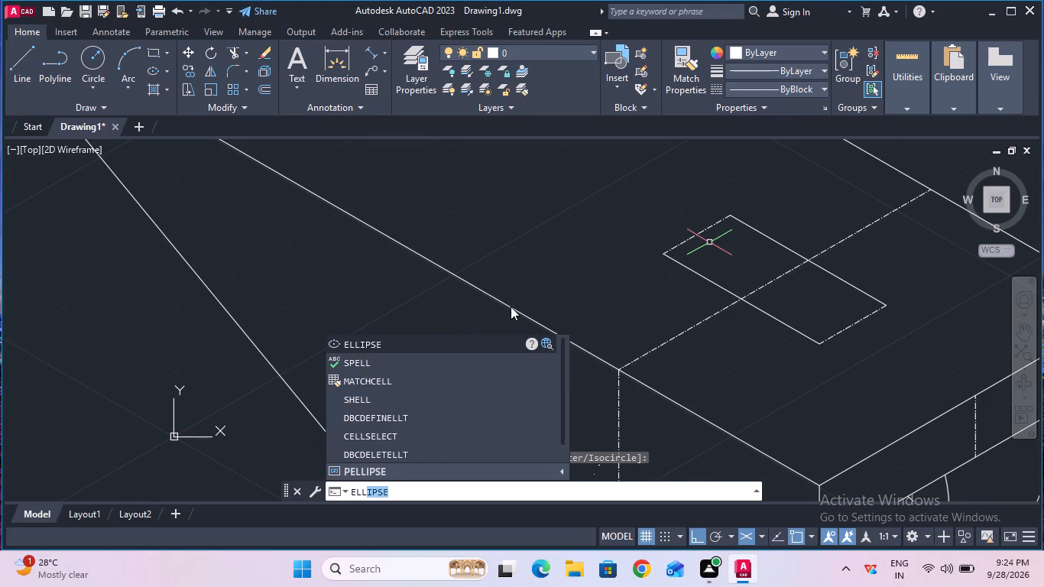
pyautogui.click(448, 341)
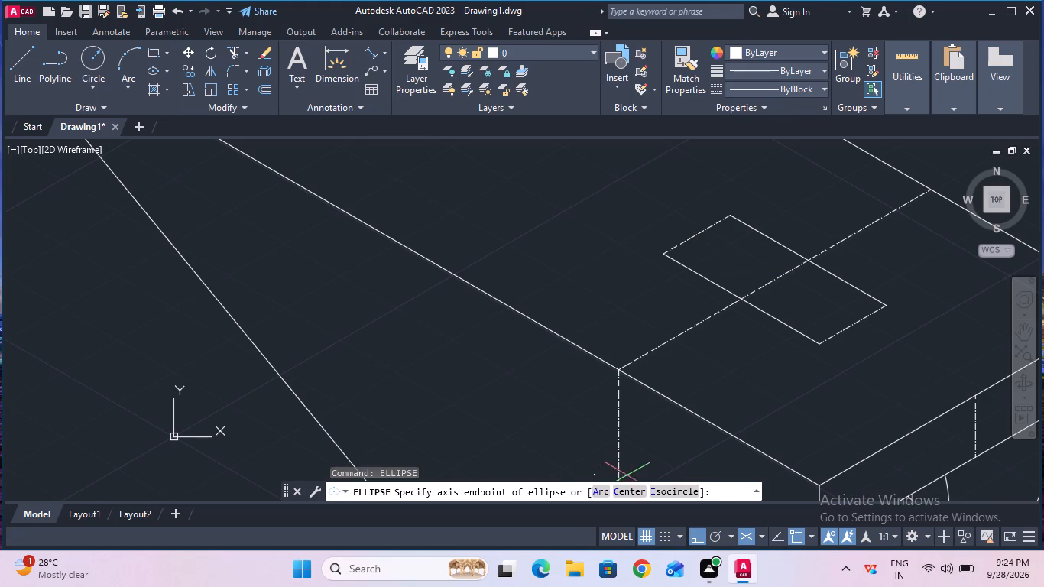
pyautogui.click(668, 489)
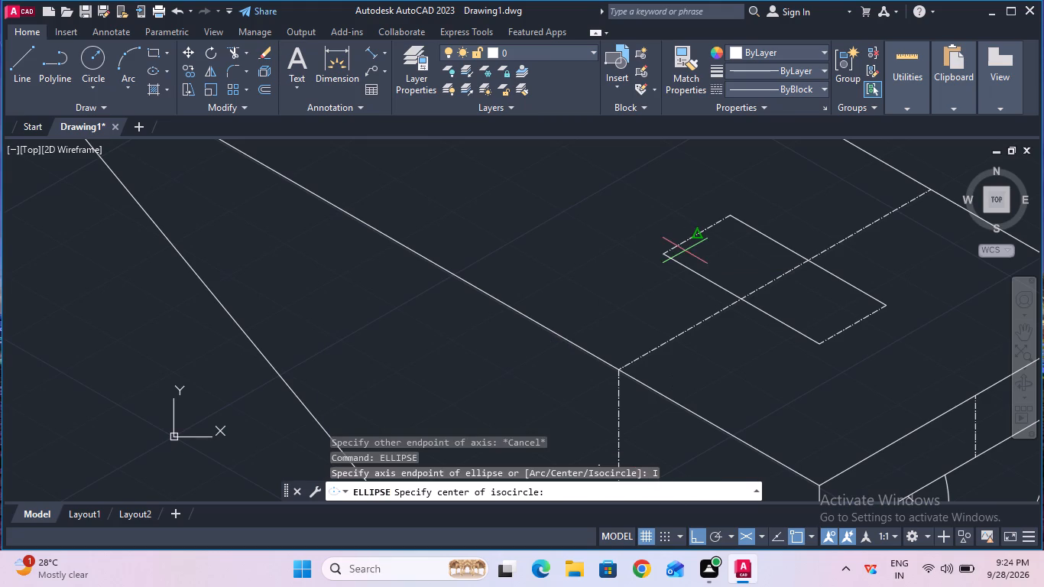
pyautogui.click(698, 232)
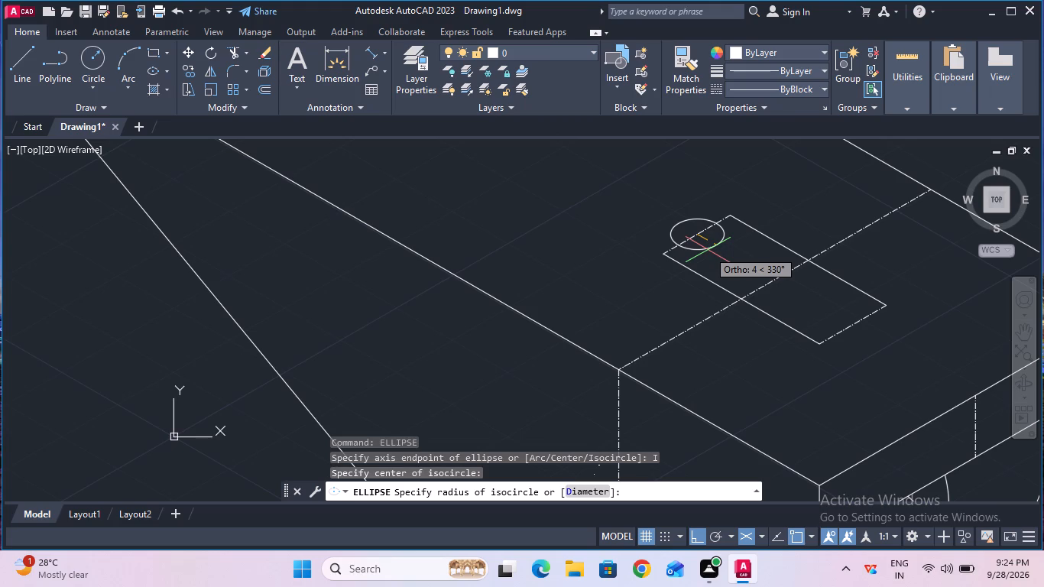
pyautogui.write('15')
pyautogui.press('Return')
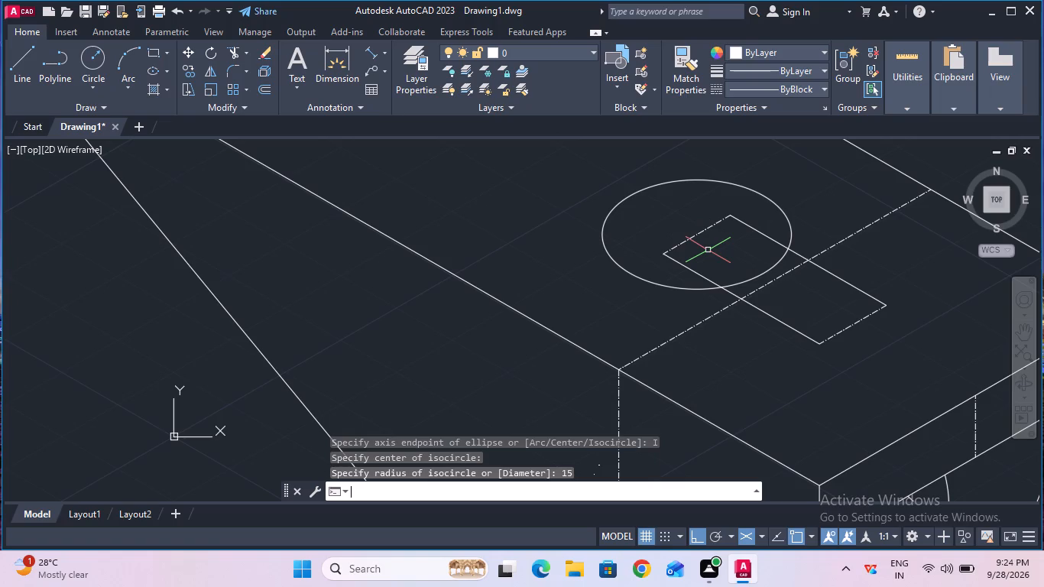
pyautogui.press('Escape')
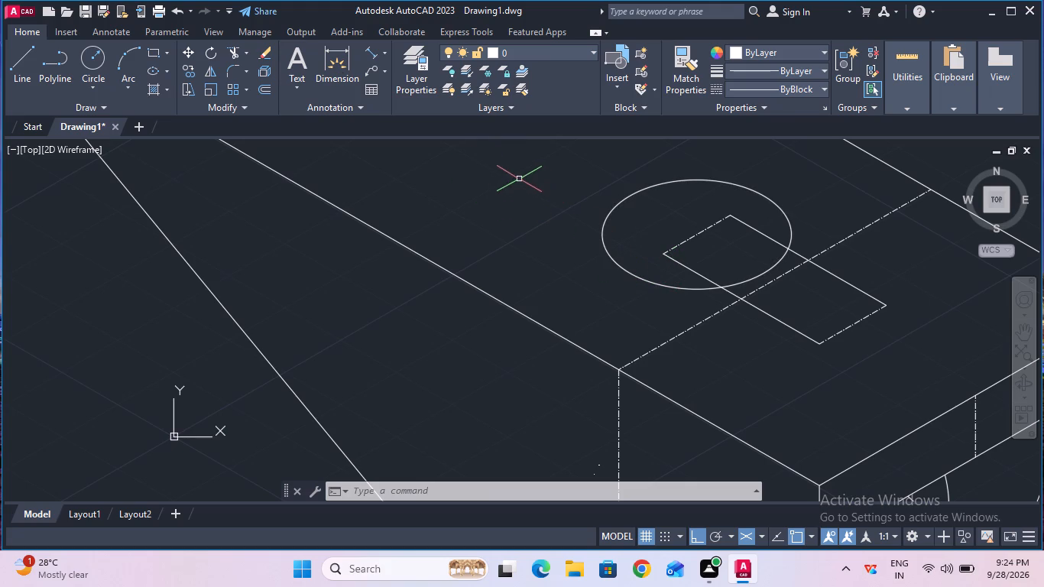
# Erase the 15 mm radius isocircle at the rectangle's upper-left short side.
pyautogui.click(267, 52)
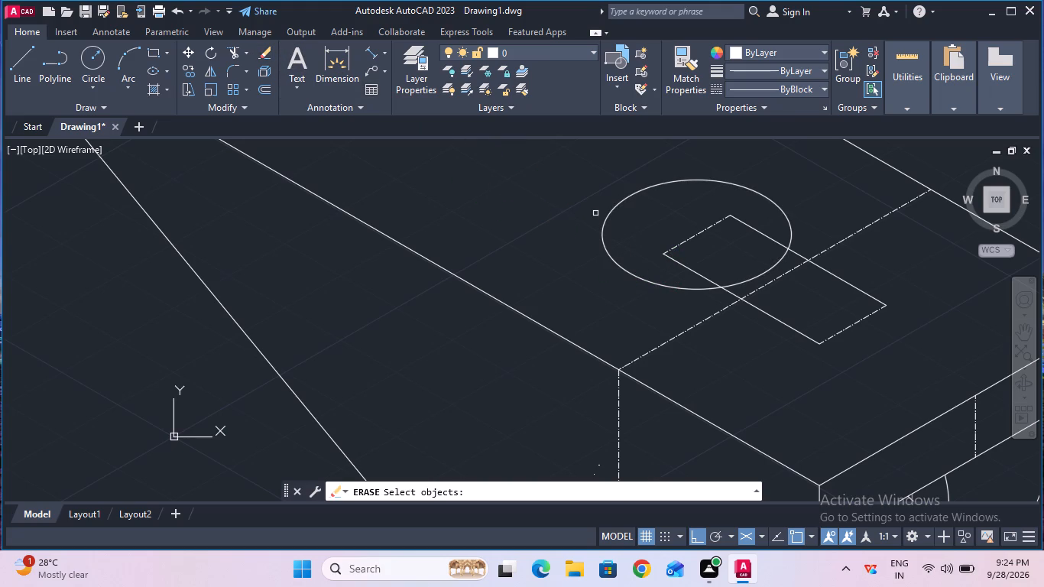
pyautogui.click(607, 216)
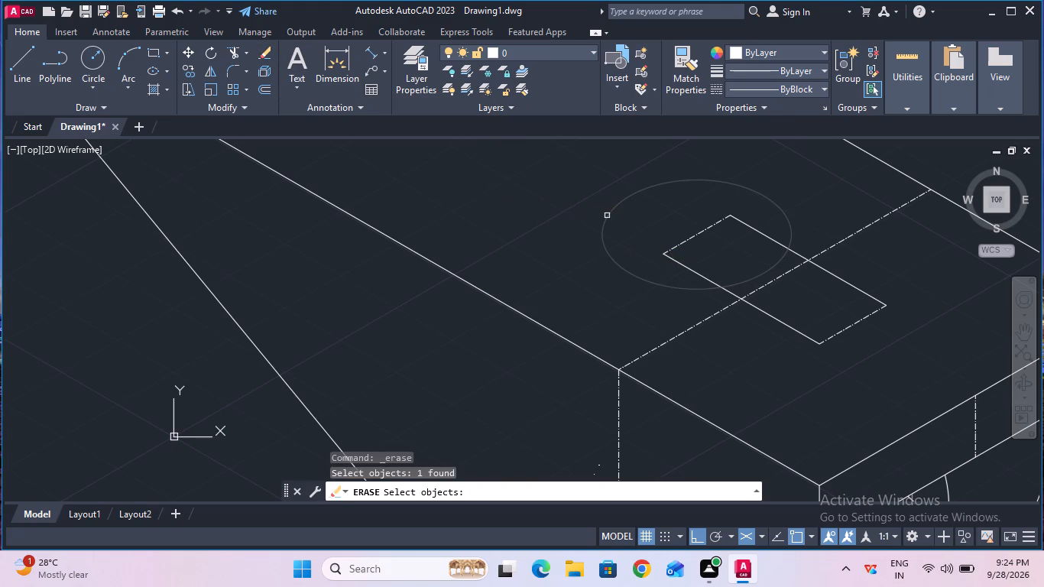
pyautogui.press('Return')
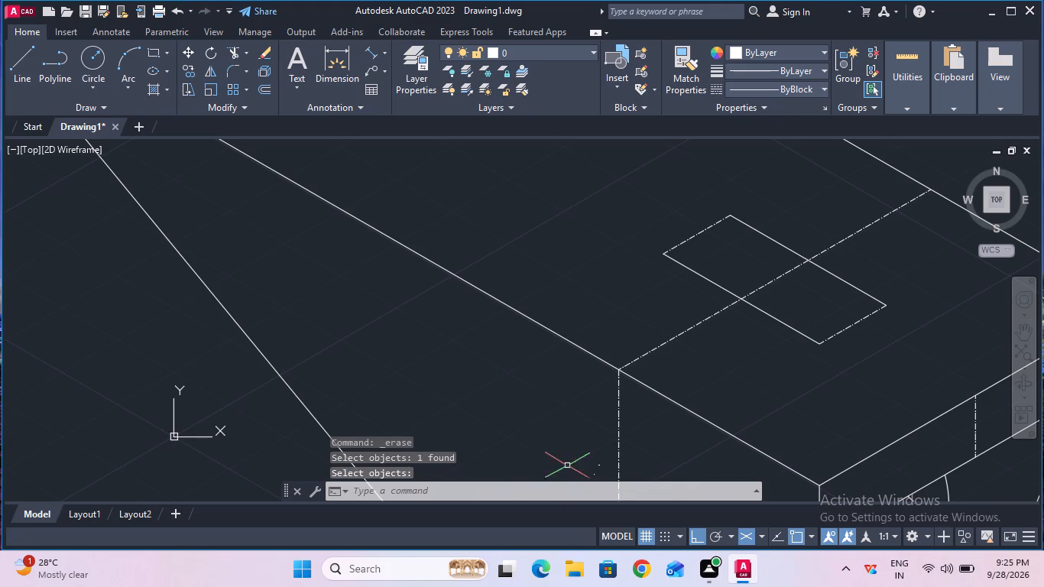
# Draw an isocircle of radius 15 mm centred on the midpoint of the top-face rectangle's upper-left short side.
pyautogui.keyDown('ctrl'); pyautogui.scroll(-3, 588, 421); pyautogui.keyUp('ctrl')
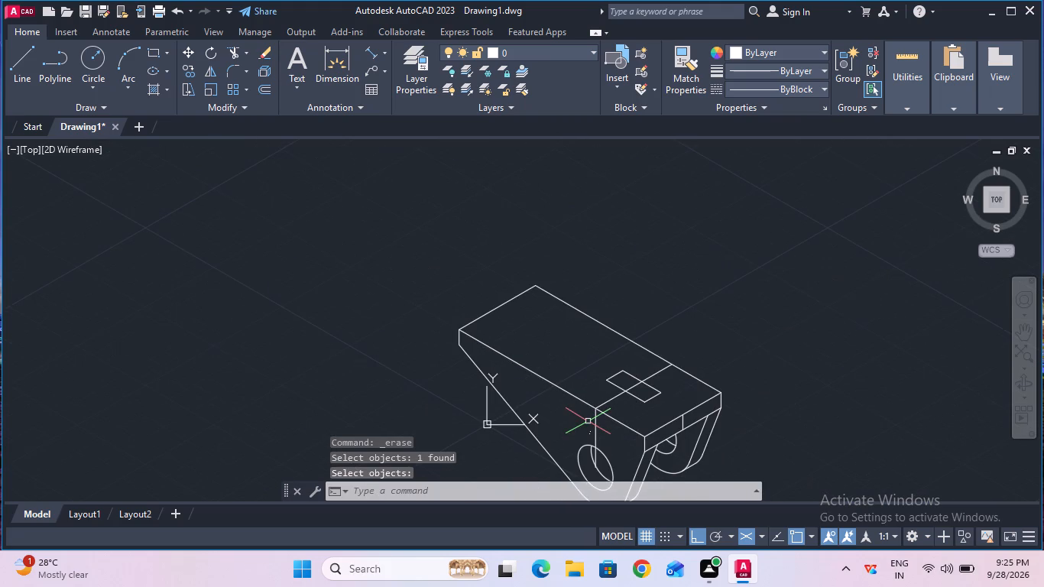
pyautogui.keyDown('ctrl'); pyautogui.scroll(3, 588, 421); pyautogui.keyUp('ctrl')
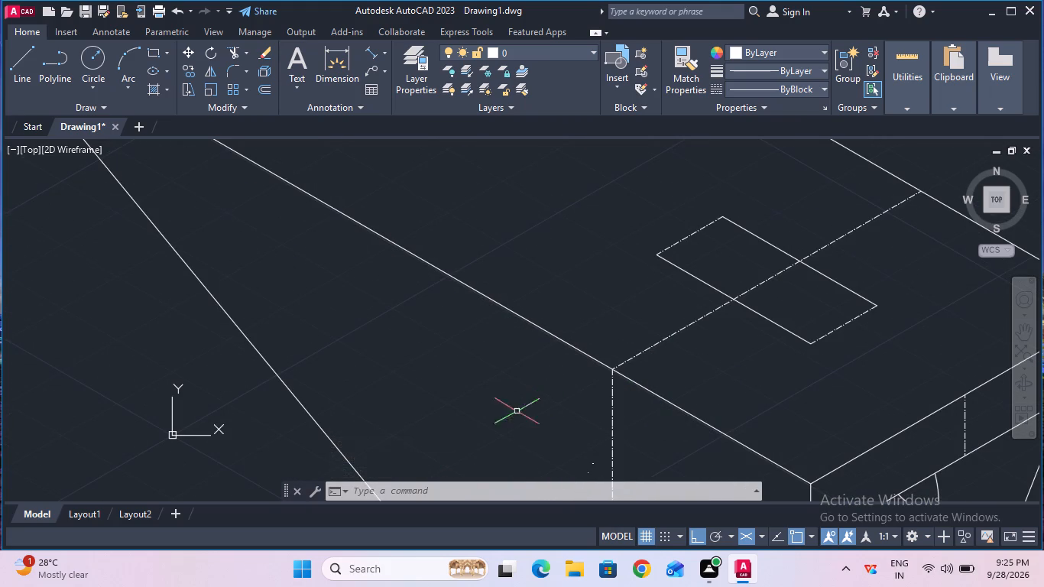
pyautogui.click(490, 490)
pyautogui.write('ell')
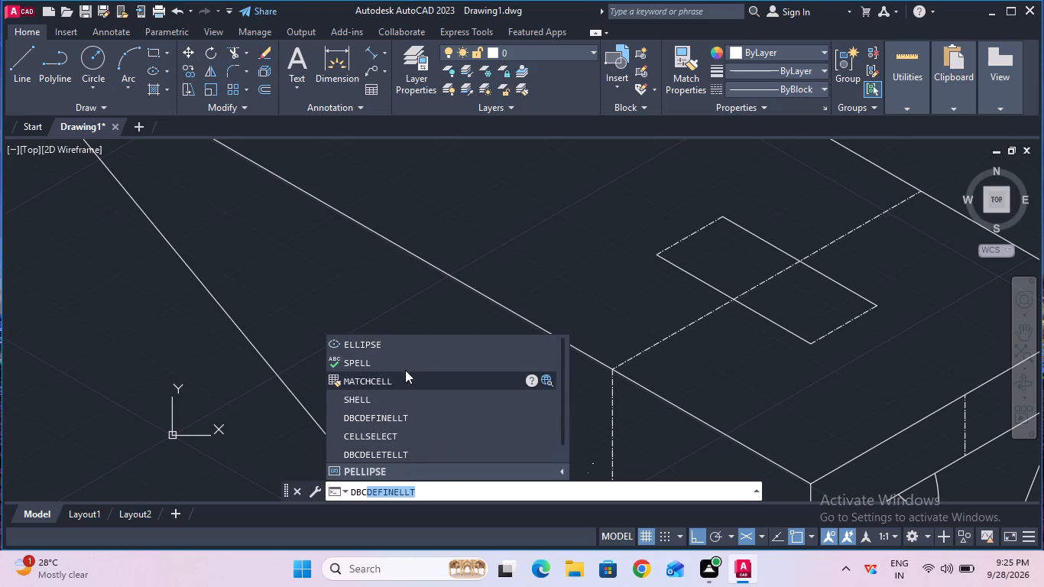
pyautogui.click(404, 345)
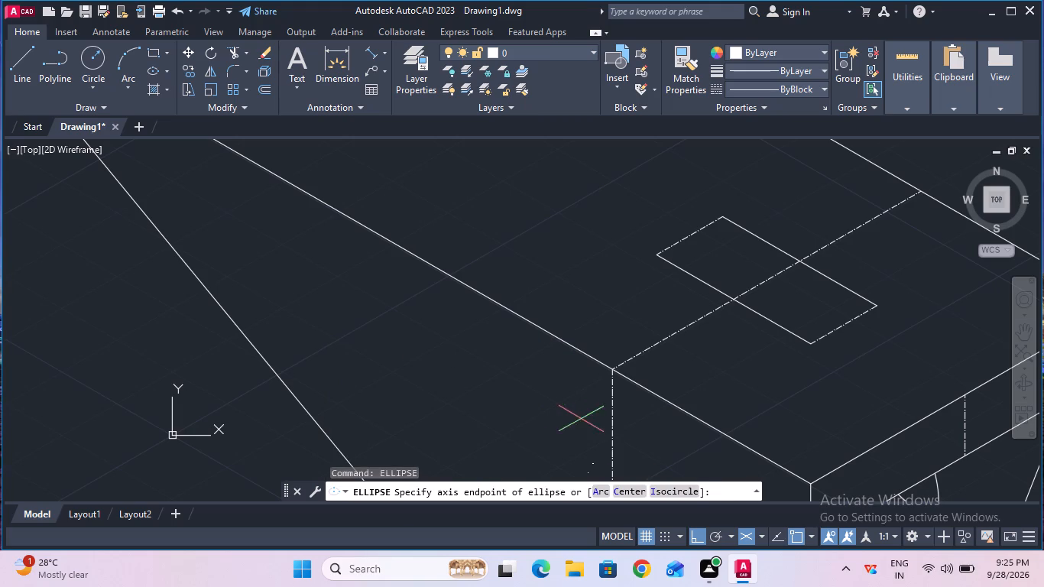
pyautogui.click(689, 492)
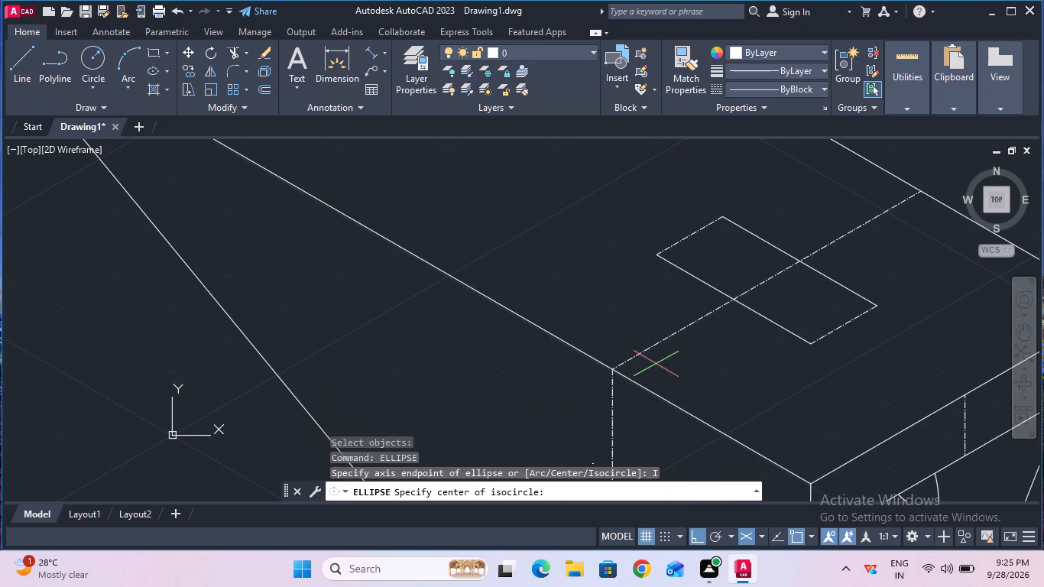
pyautogui.click(689, 234)
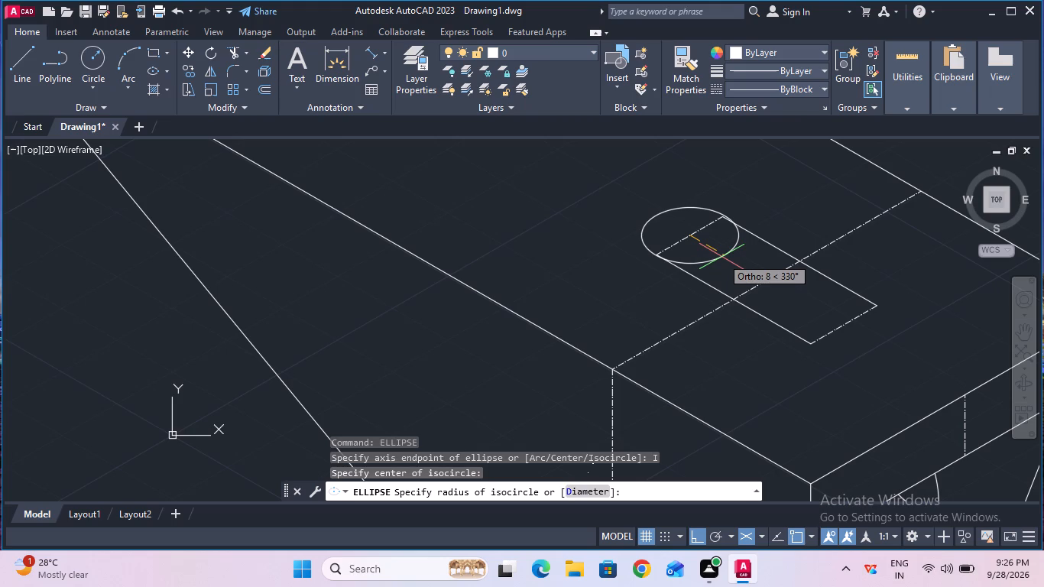
pyautogui.press('1')
pyautogui.press('5')
pyautogui.press('Return')
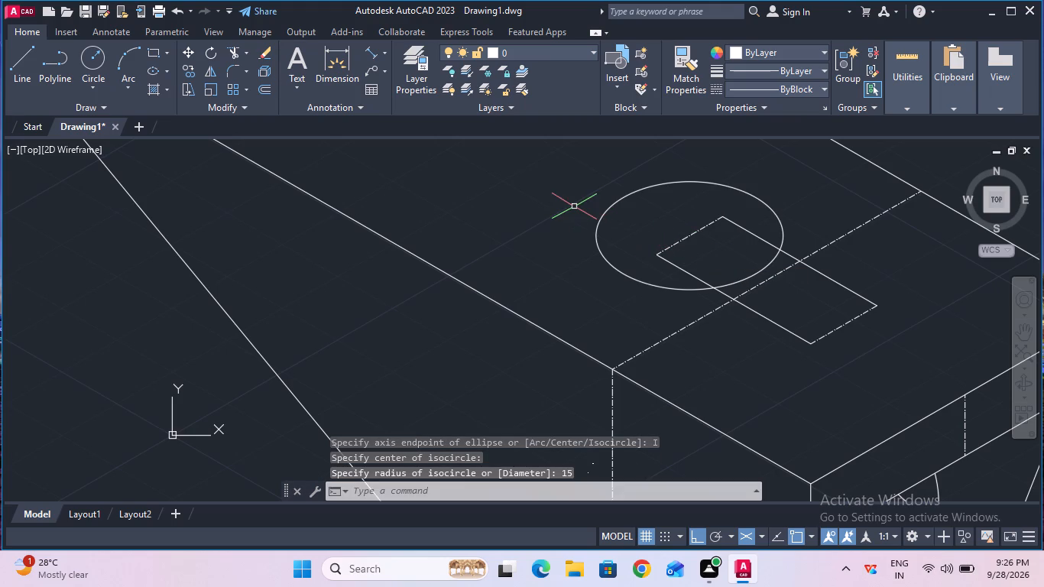
# Extend both ends of the rectangle's upper-left short side out to the isocircle.
pyautogui.click(243, 49)
pyautogui.click(267, 105)
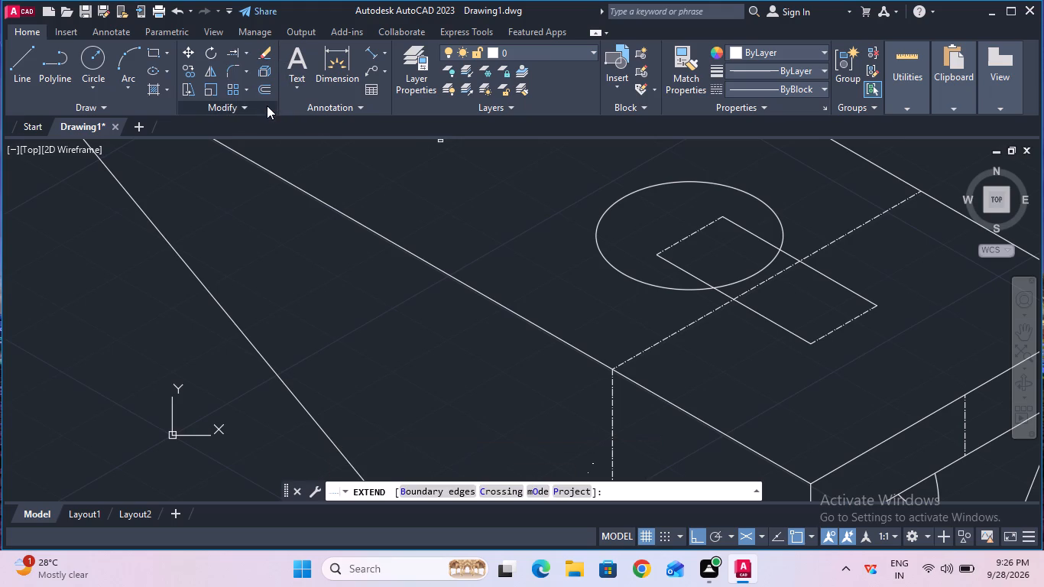
pyautogui.click(680, 238)
pyautogui.click(694, 230)
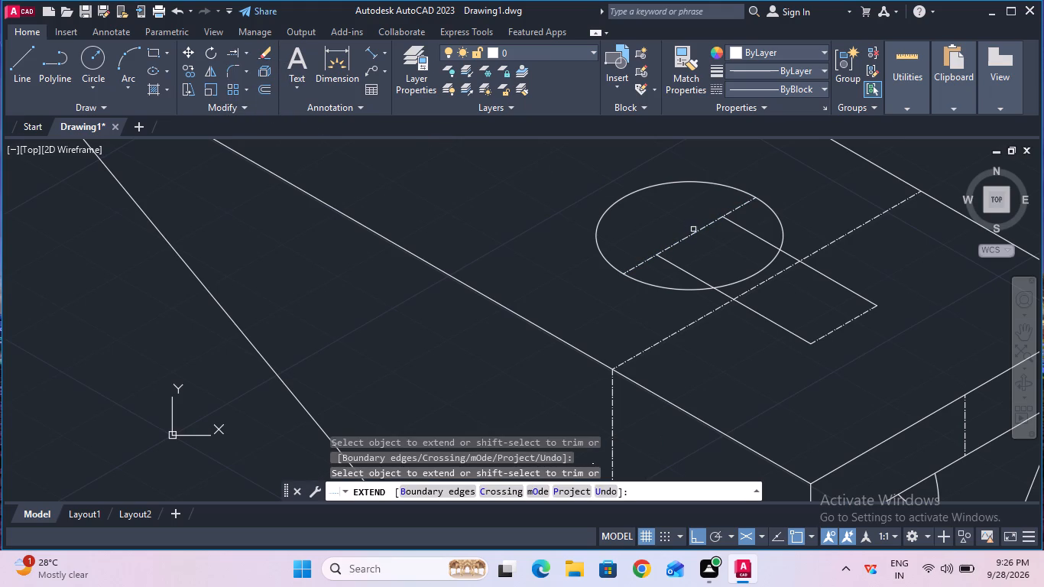
pyautogui.press('Escape')
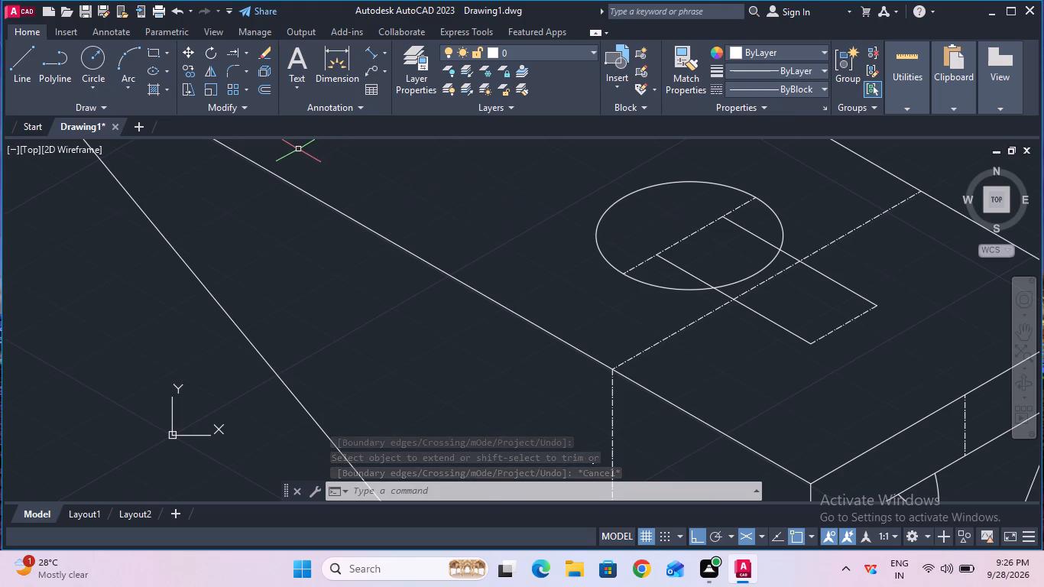
# Copy the 15 mm radius isocircle from its centre to the midpoint of the top-face rectangle's lower-right short side.
pyautogui.click(186, 78)
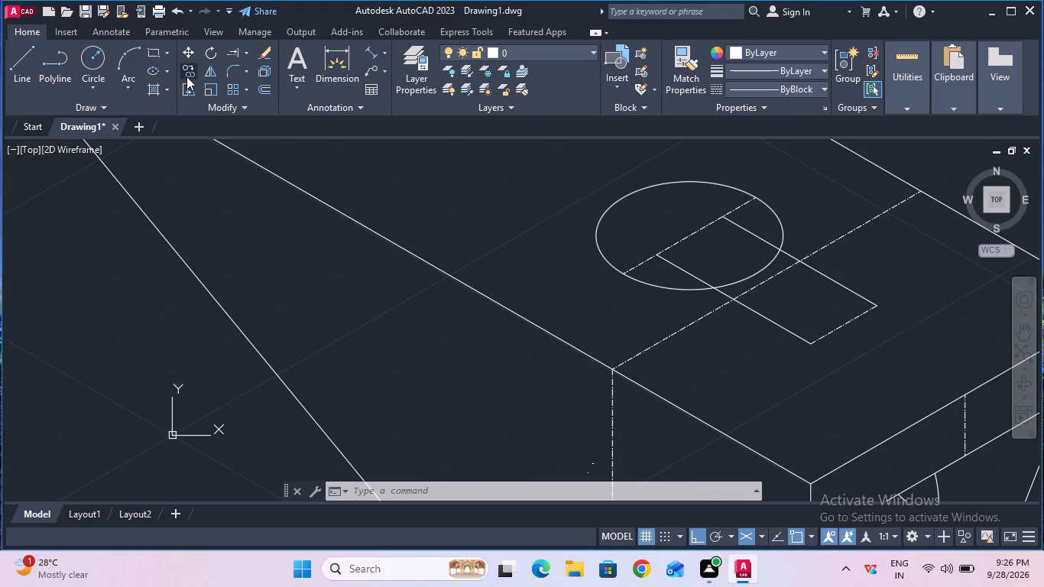
pyautogui.click(599, 217)
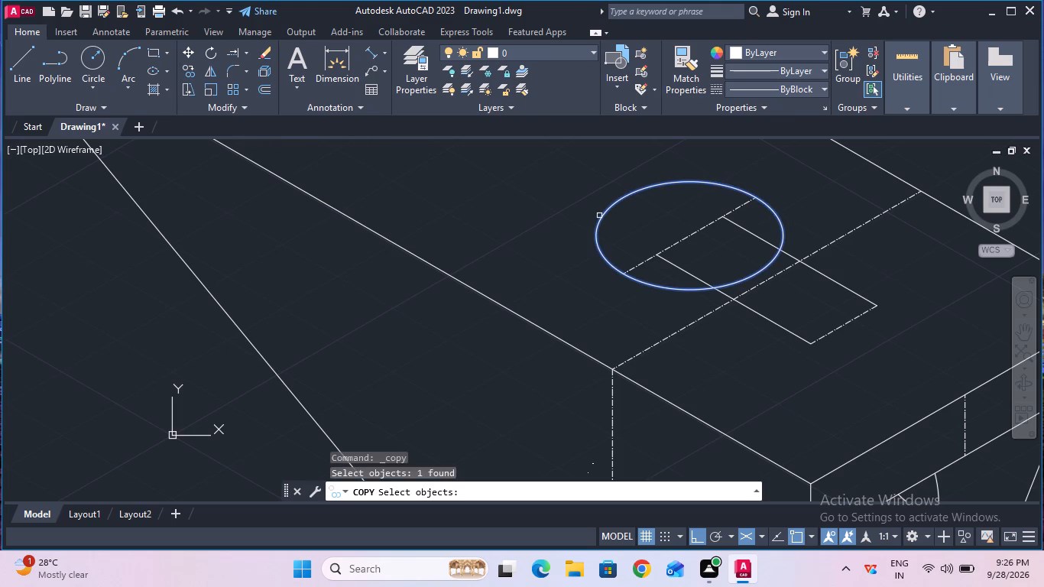
pyautogui.press('Return')
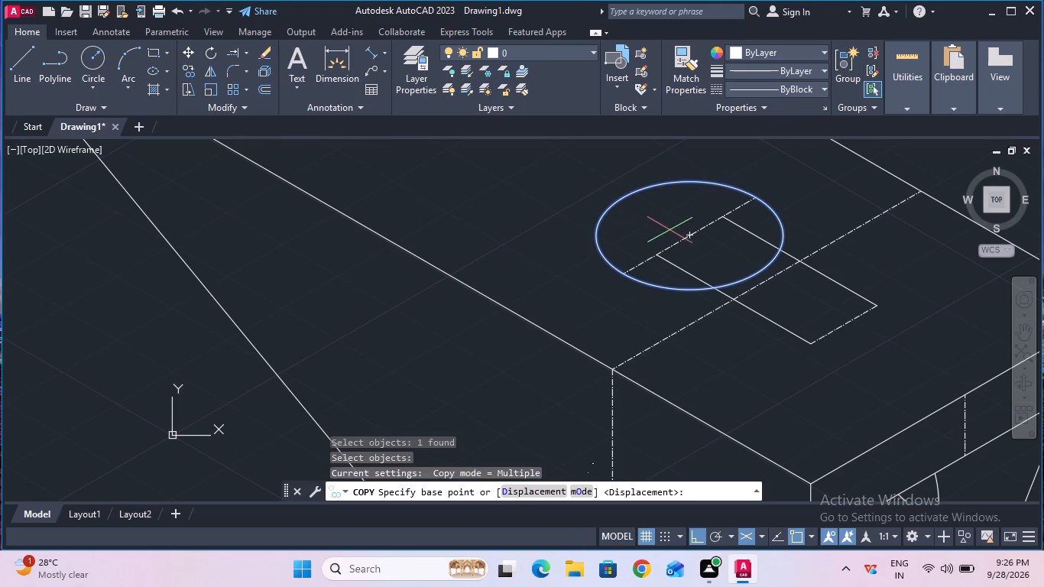
pyautogui.click(689, 233)
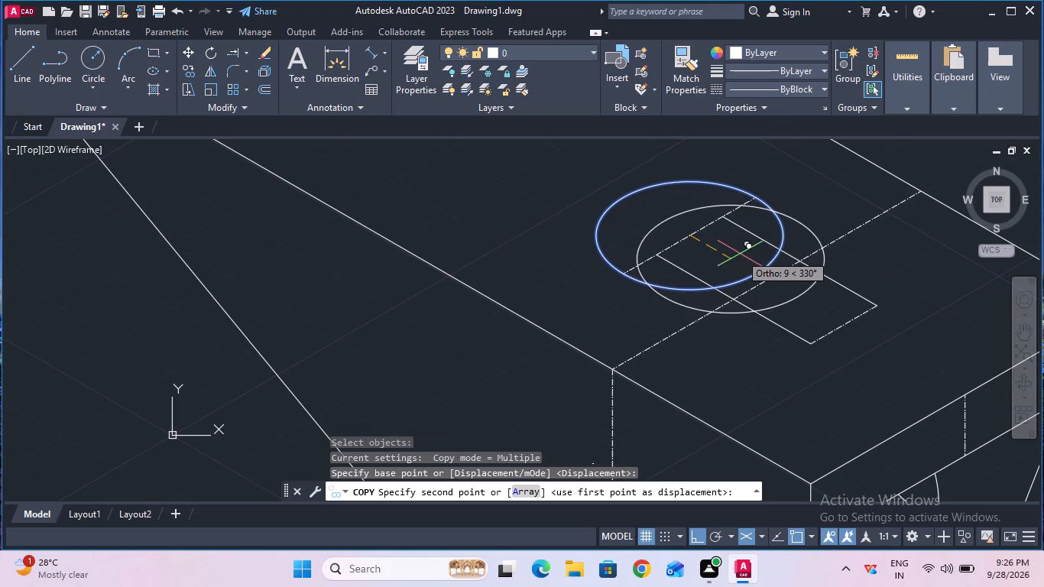
pyautogui.click(842, 322)
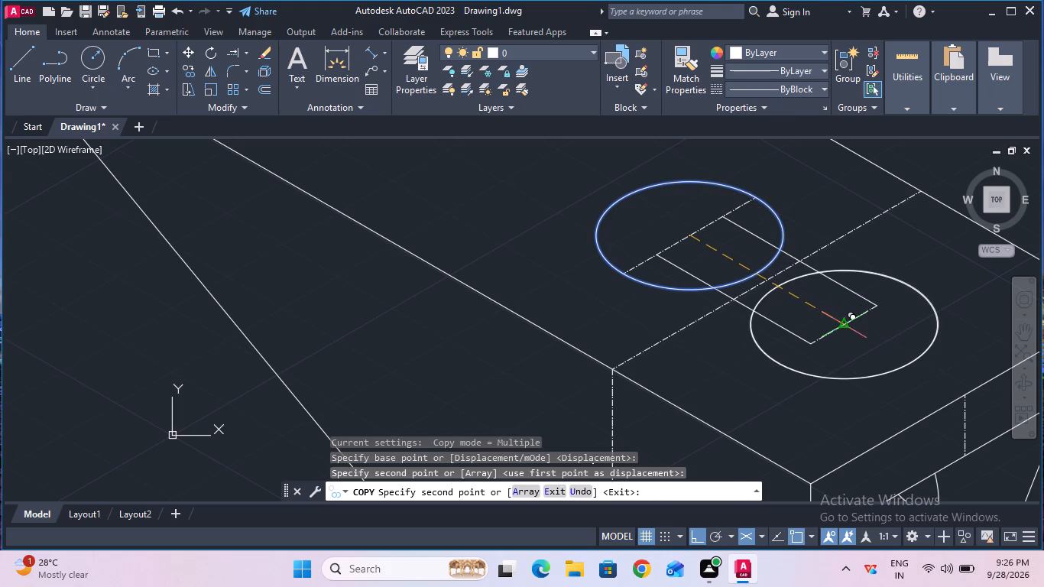
pyautogui.press('Escape')
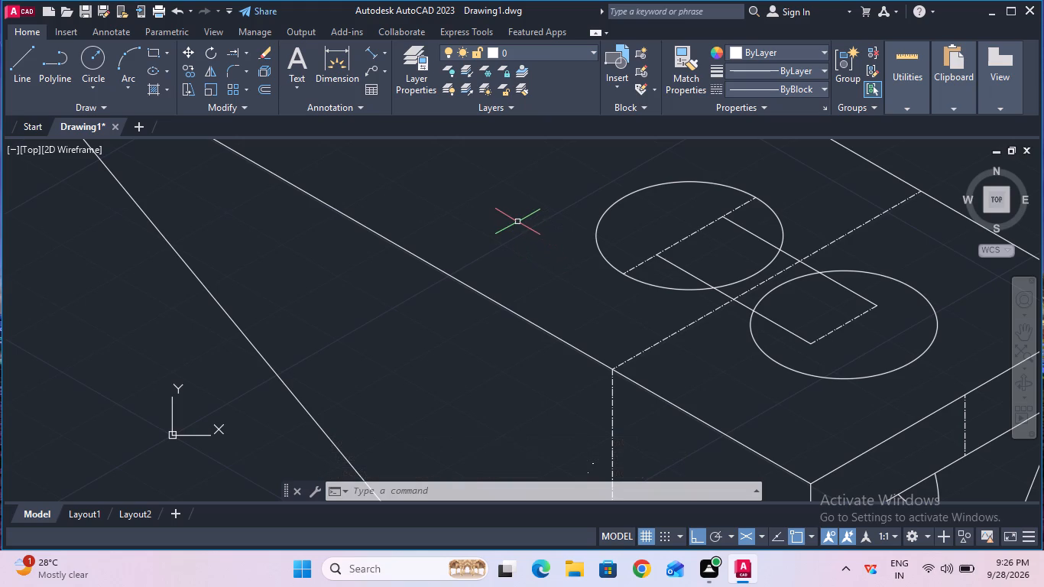
# Draw two parallel lines joining the 15 mm radius isocircles on both sides of the slot.
pyautogui.click(29, 68)
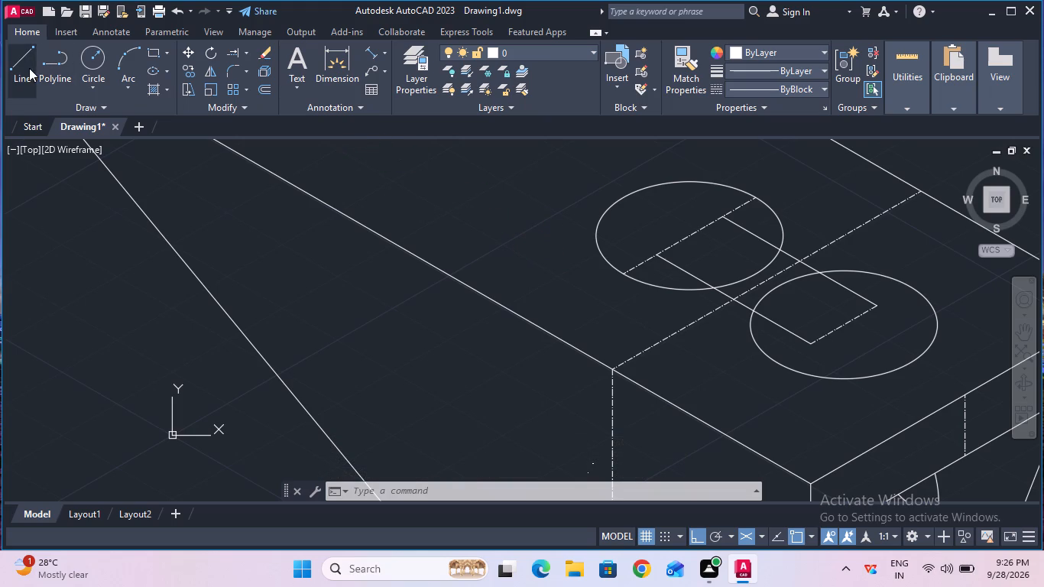
pyautogui.click(621, 274)
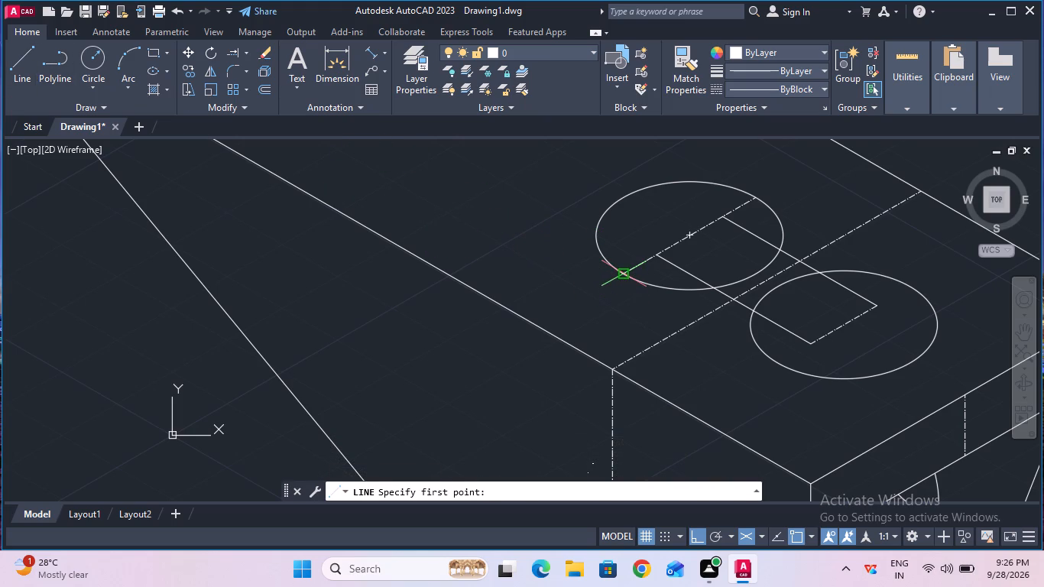
pyautogui.click(774, 365)
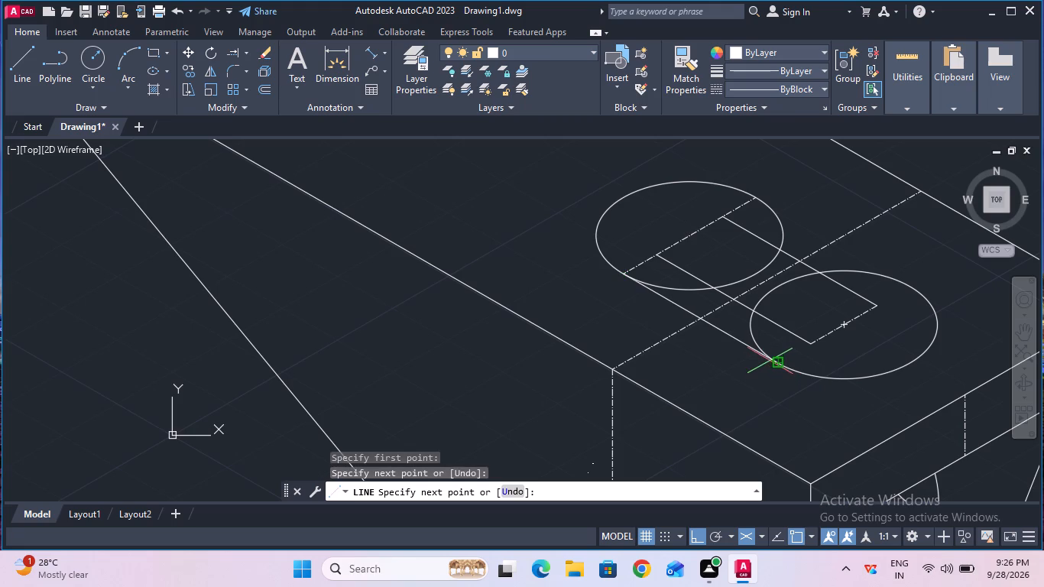
pyautogui.press('Escape')
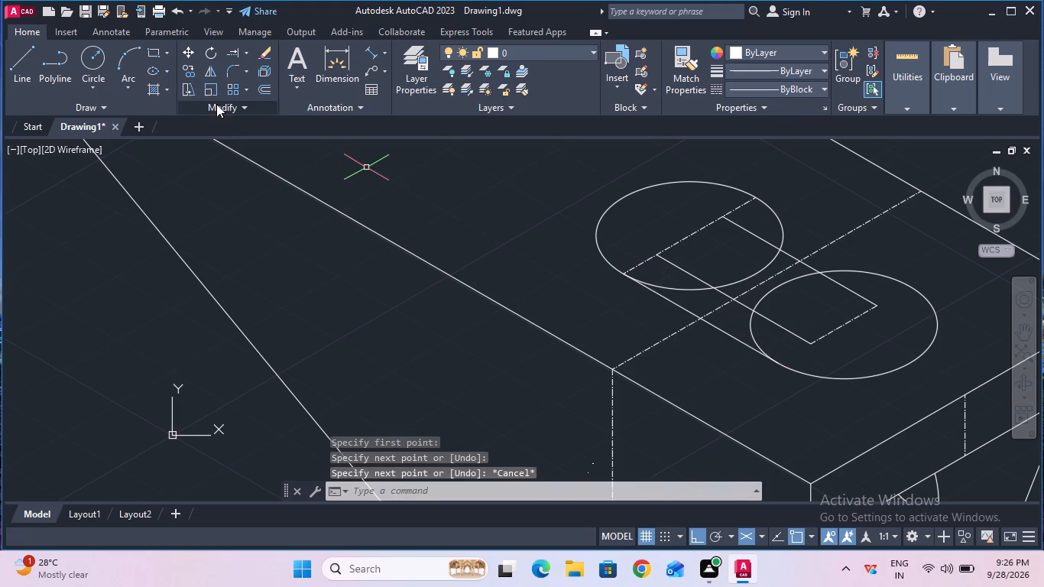
pyautogui.click(18, 60)
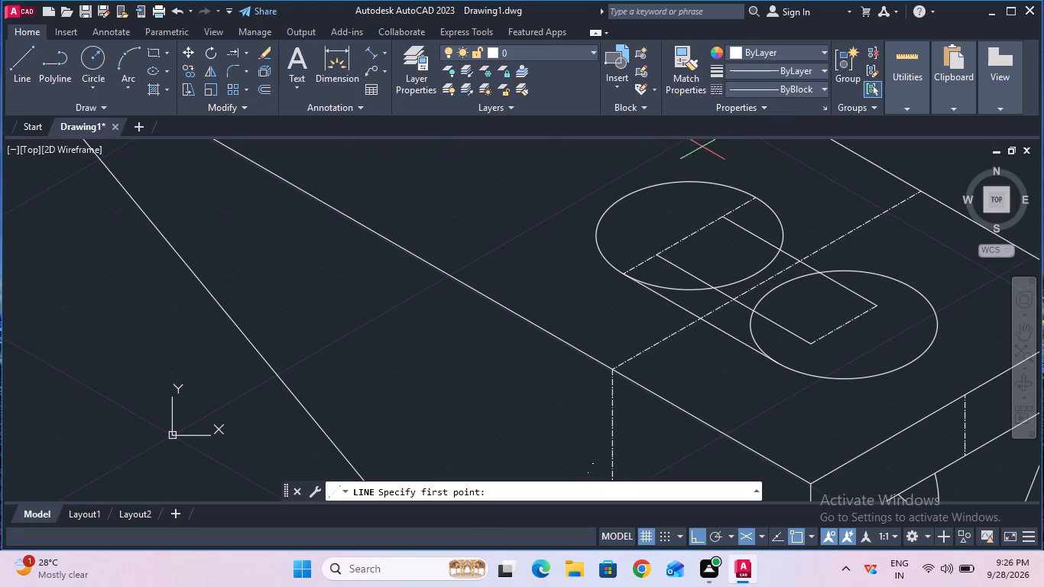
pyautogui.click(757, 193)
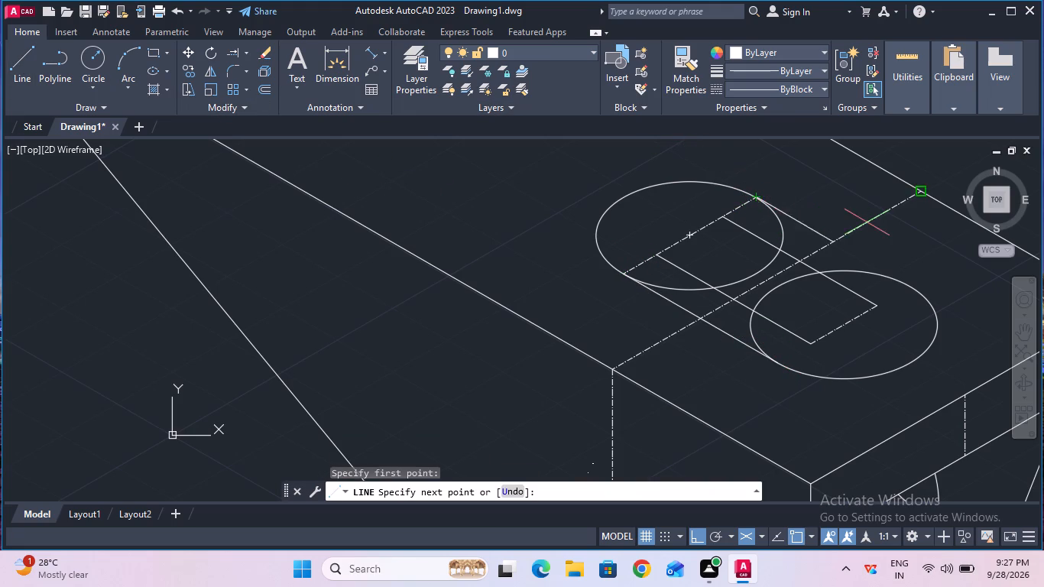
pyautogui.click(917, 287)
pyautogui.press('Escape')
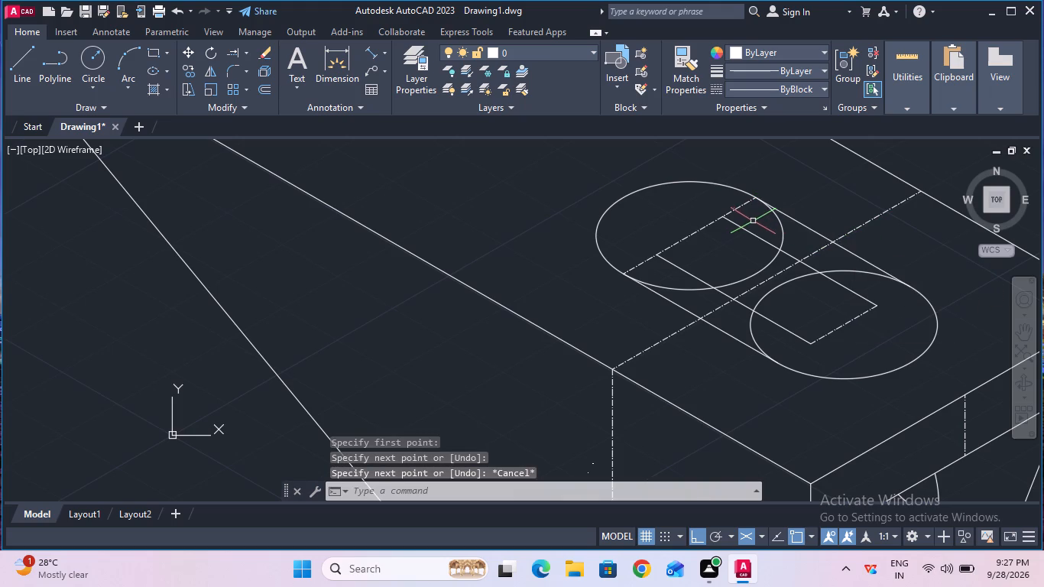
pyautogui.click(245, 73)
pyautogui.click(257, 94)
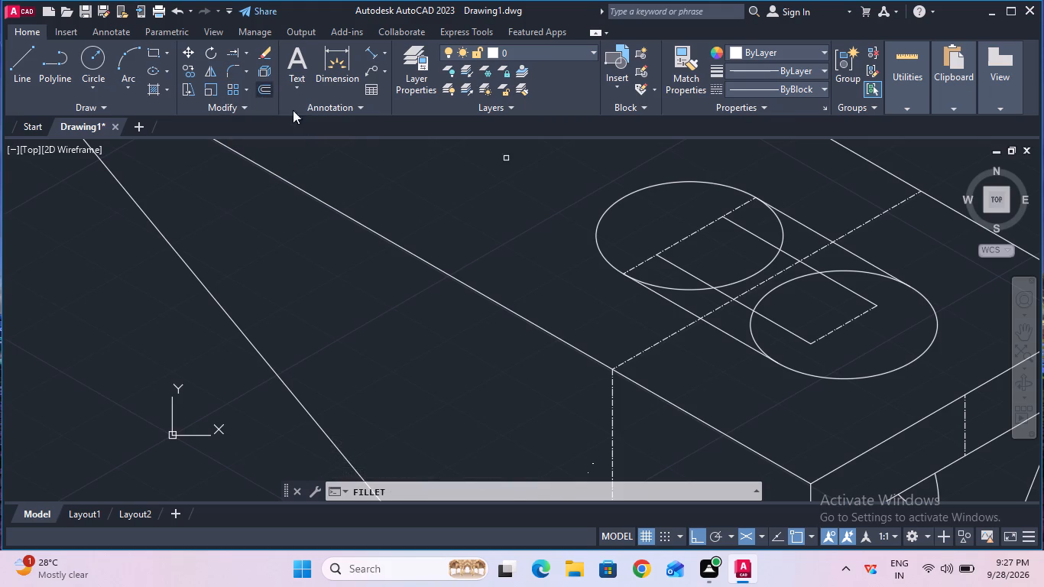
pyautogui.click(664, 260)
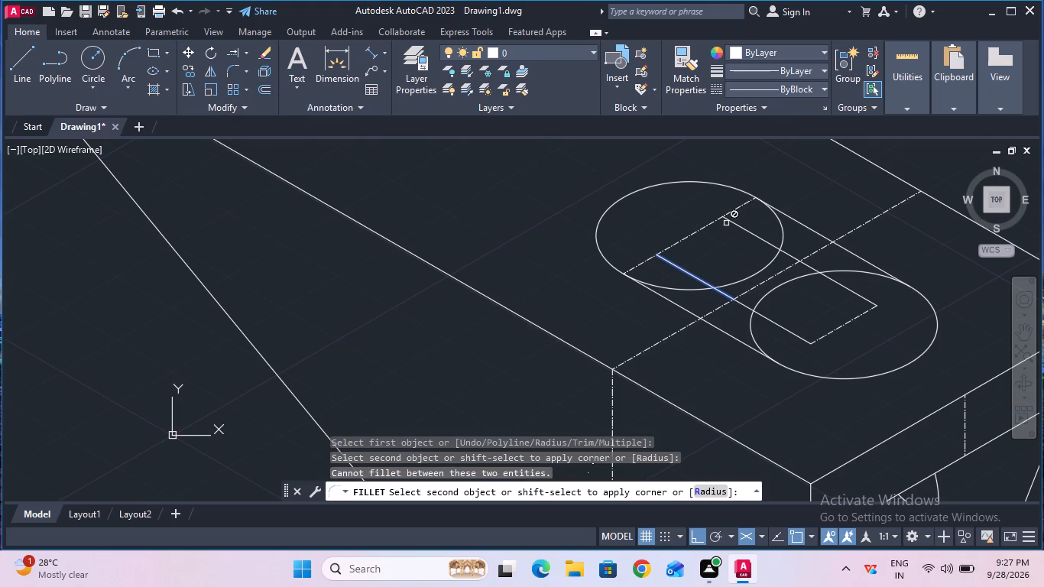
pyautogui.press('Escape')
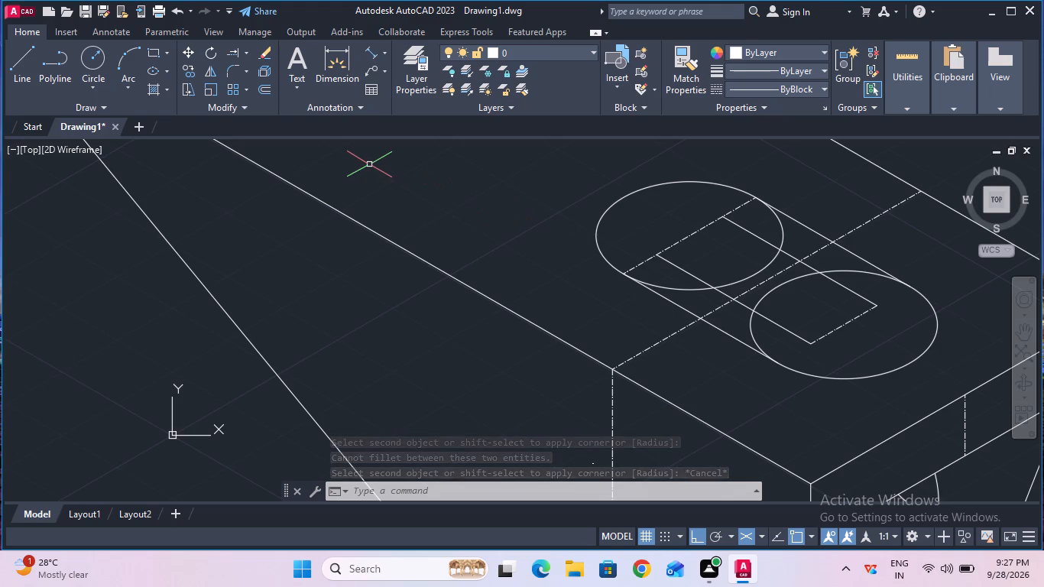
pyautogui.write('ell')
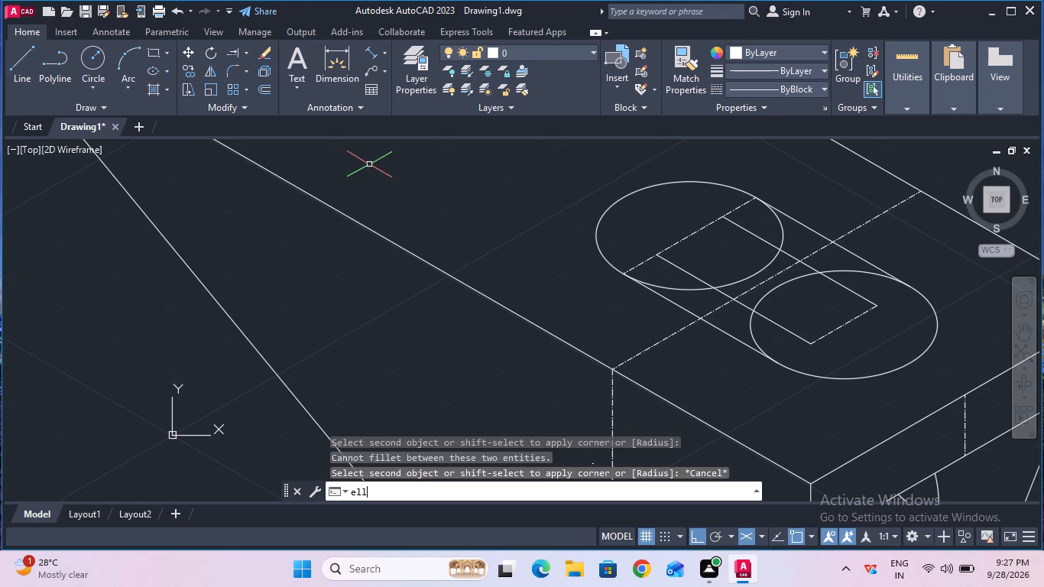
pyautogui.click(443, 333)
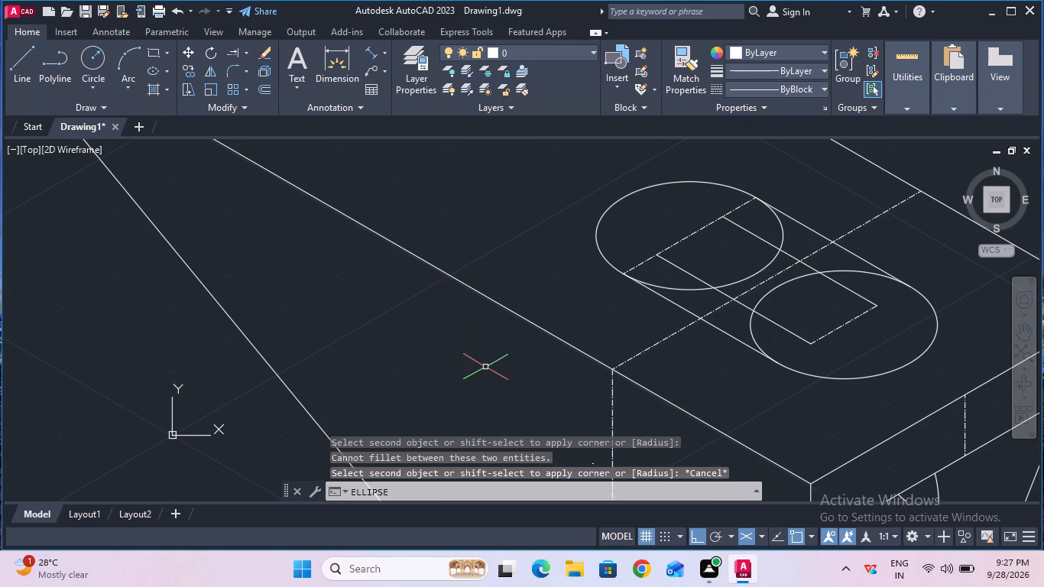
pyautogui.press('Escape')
# Draw an isocircle of radius 7.5 mm concentric with the upper-left 15 mm radius isocircle.
pyautogui.write('ell')
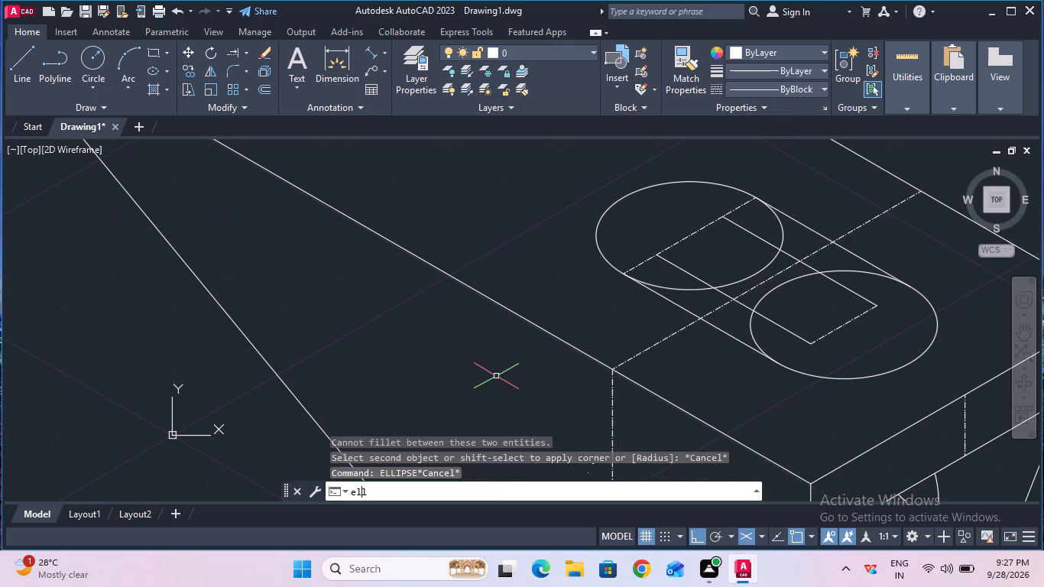
pyautogui.click(473, 348)
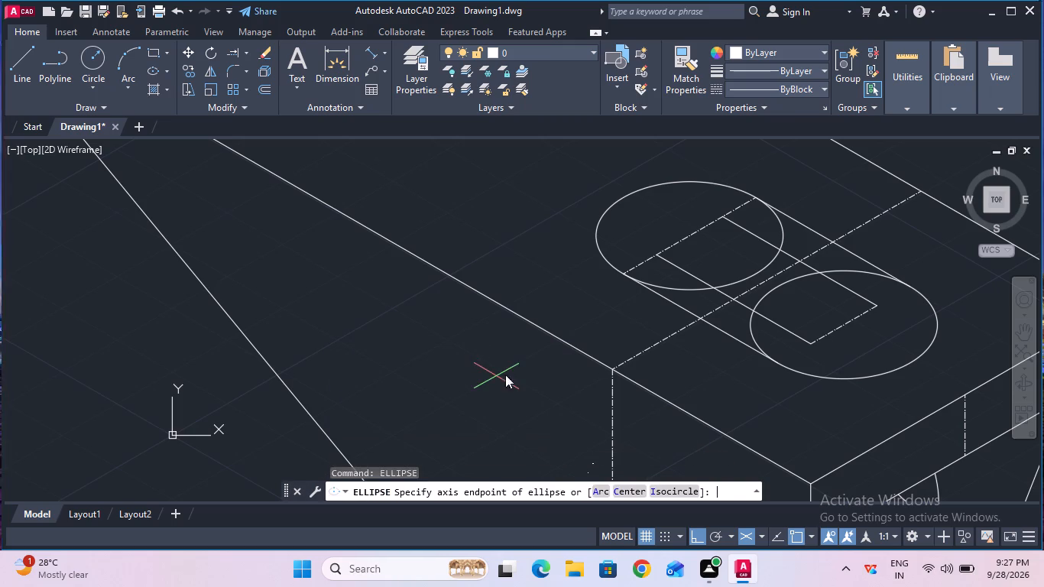
pyautogui.click(669, 487)
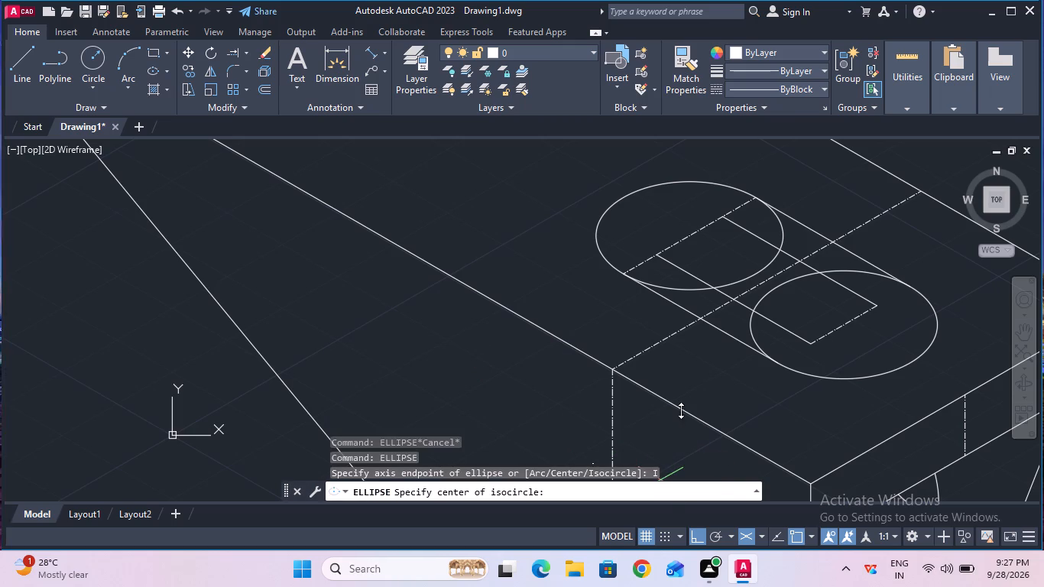
pyautogui.click(693, 237)
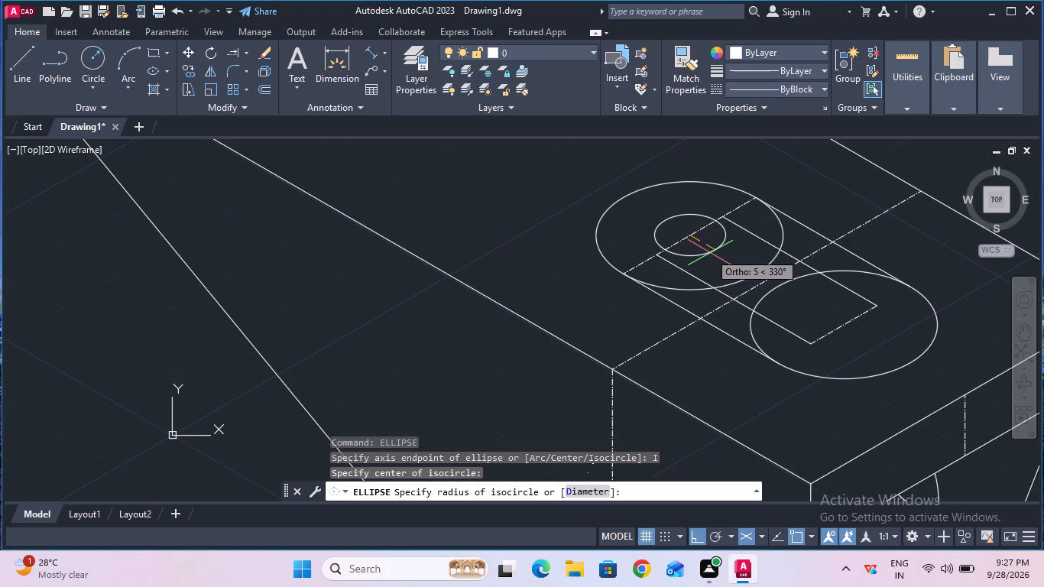
pyautogui.write('7.5')
pyautogui.press('Return')
pyautogui.press('Escape')
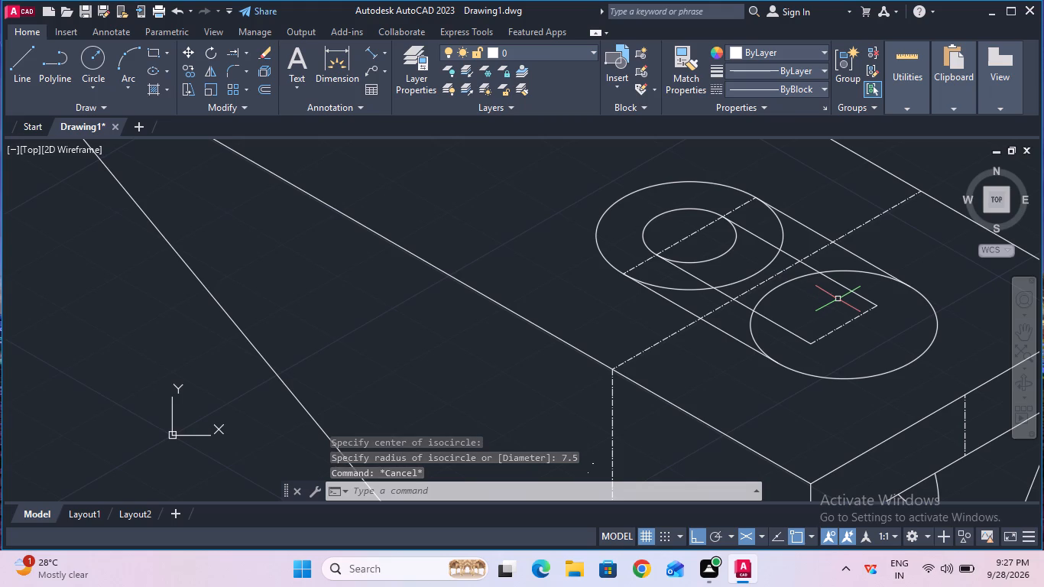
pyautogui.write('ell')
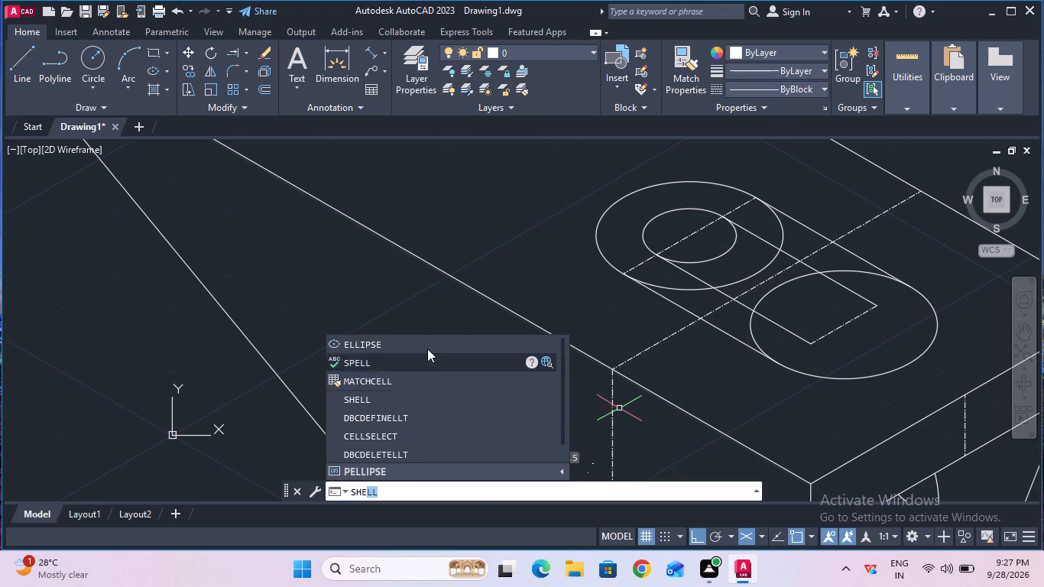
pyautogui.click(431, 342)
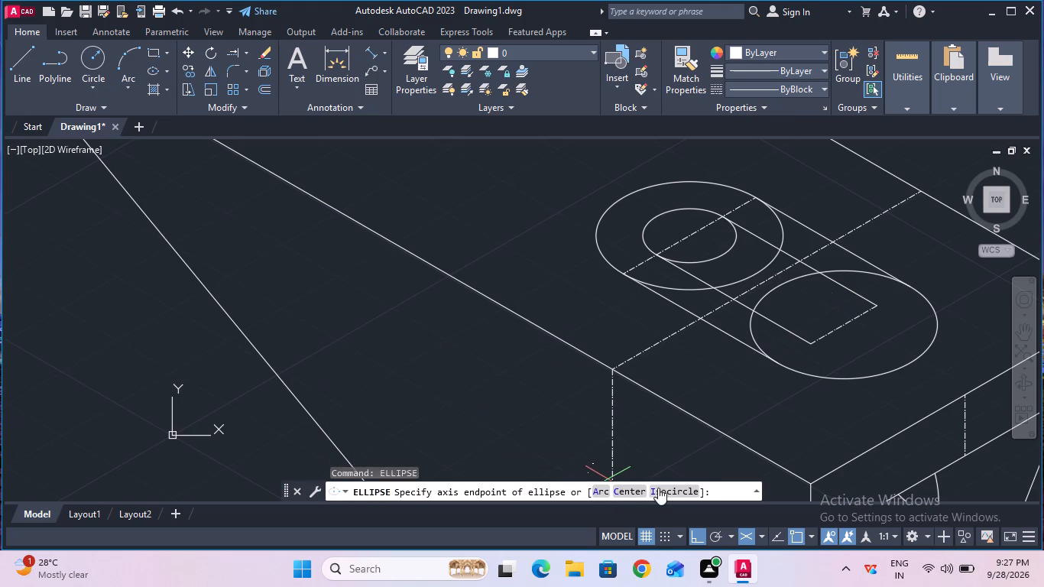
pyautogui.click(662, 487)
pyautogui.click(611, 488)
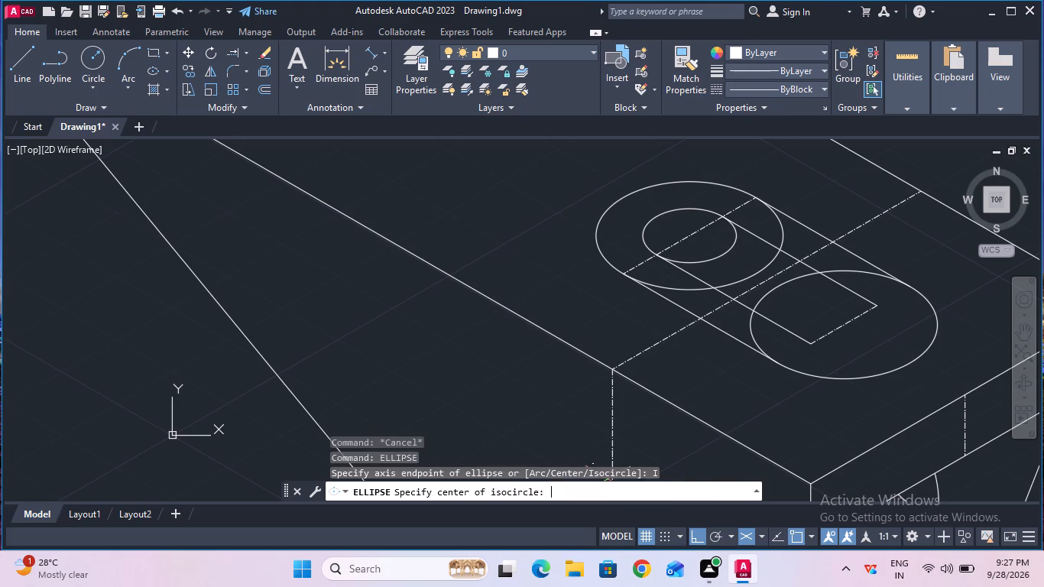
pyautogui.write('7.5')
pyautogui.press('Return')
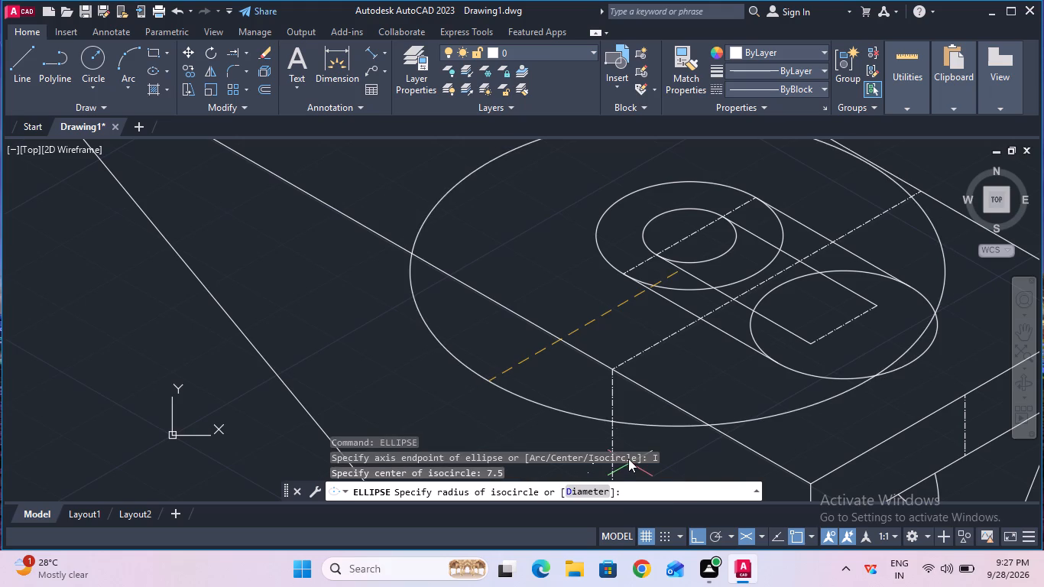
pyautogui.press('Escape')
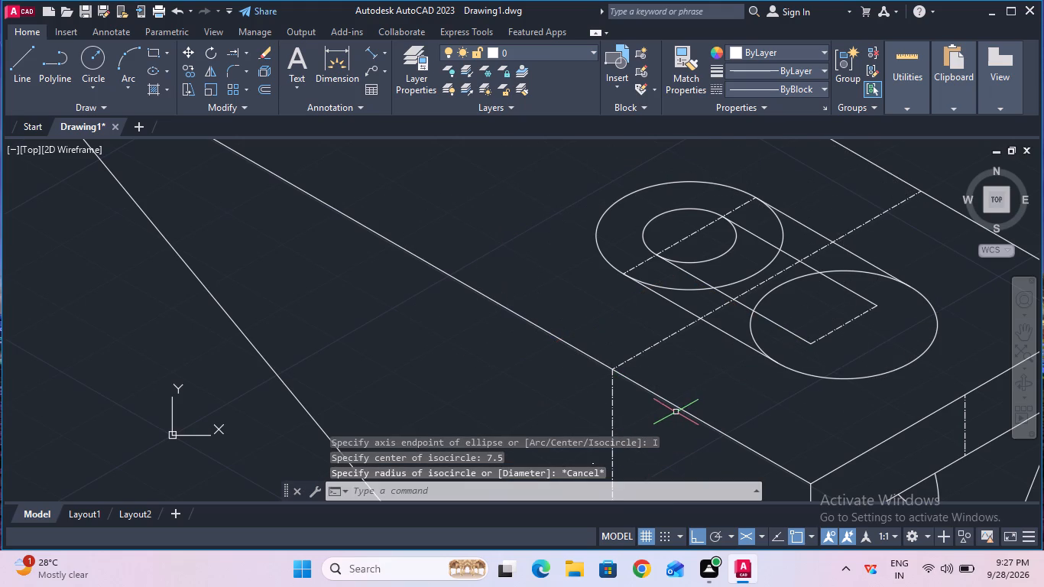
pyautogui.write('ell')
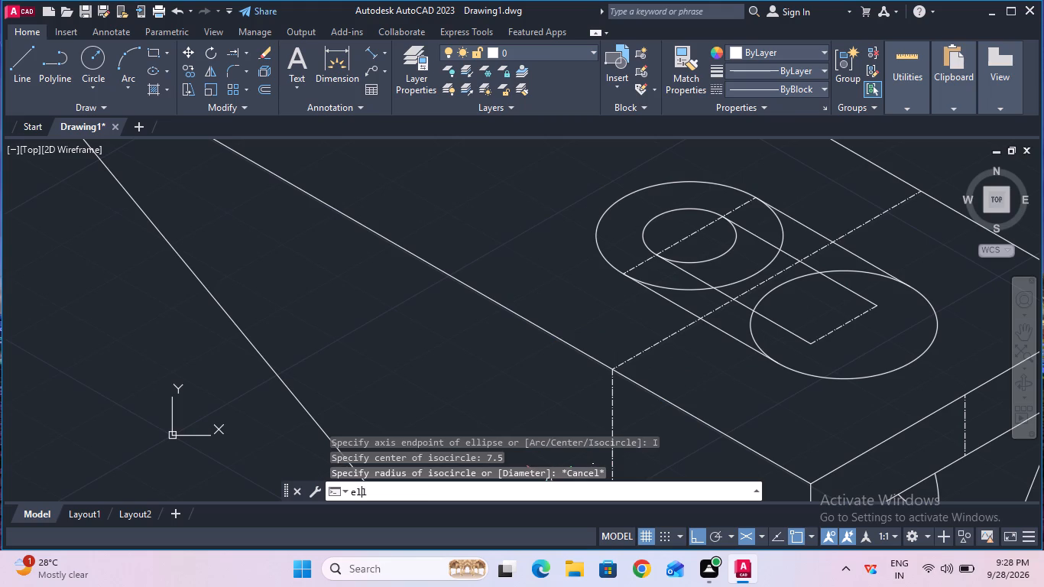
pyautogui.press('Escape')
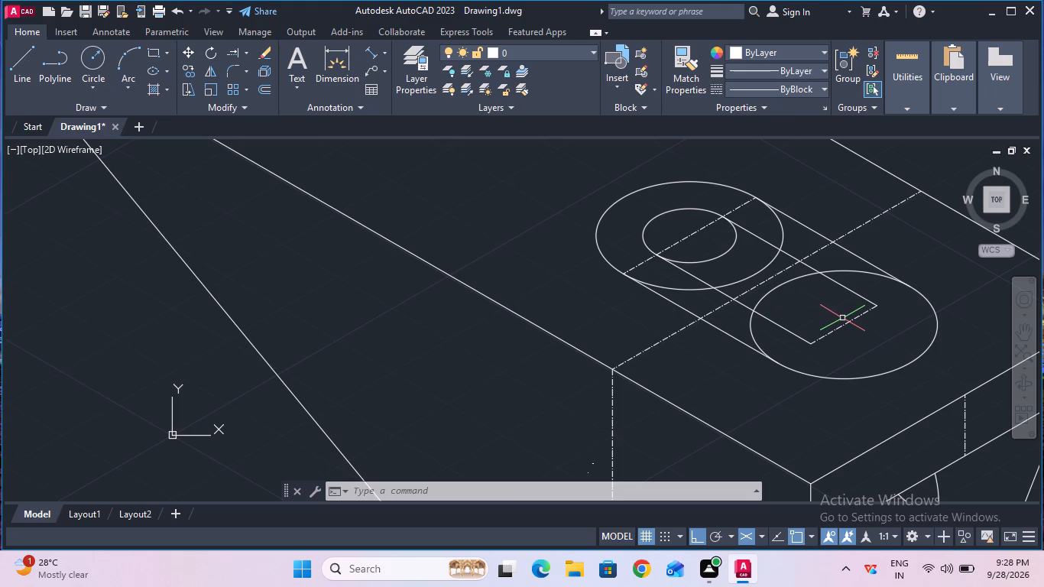
# Draw an isocircle of radius 7.5 mm concentric with the lower-right 15 mm radius isocircle.
pyautogui.press('e')
pyautogui.write('ll')
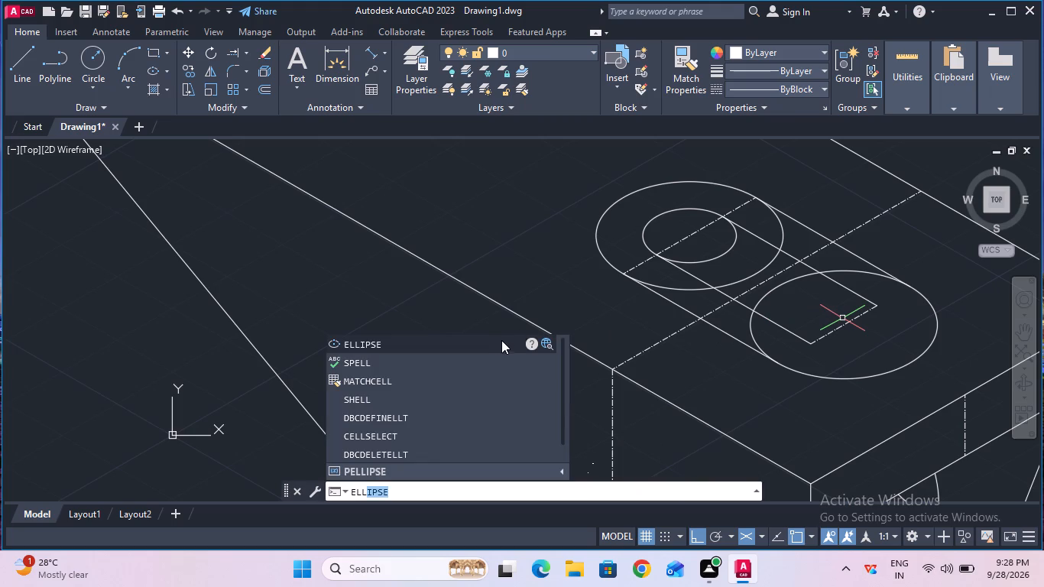
pyautogui.click(499, 342)
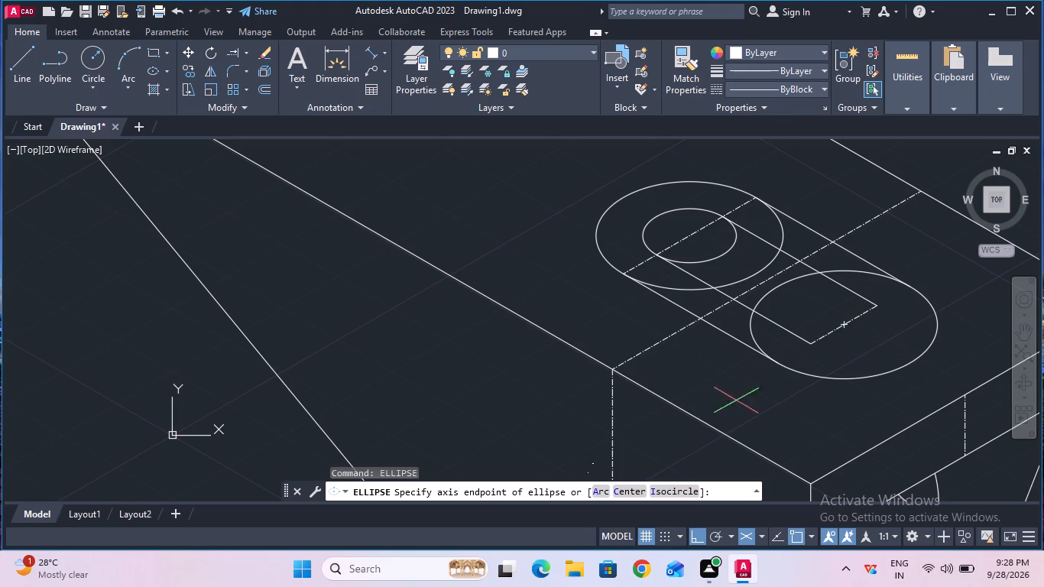
pyautogui.click(688, 490)
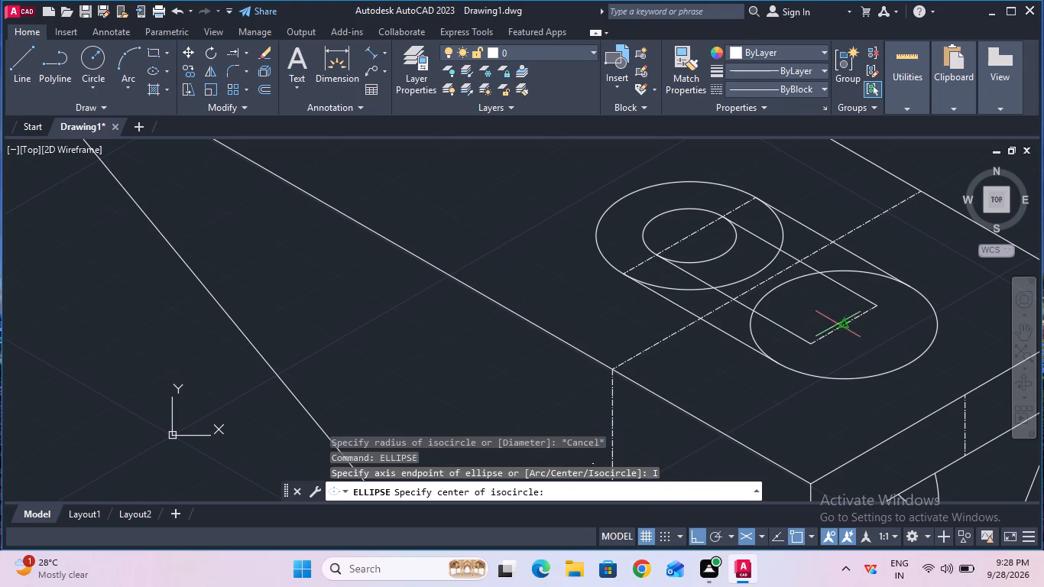
pyautogui.click(840, 322)
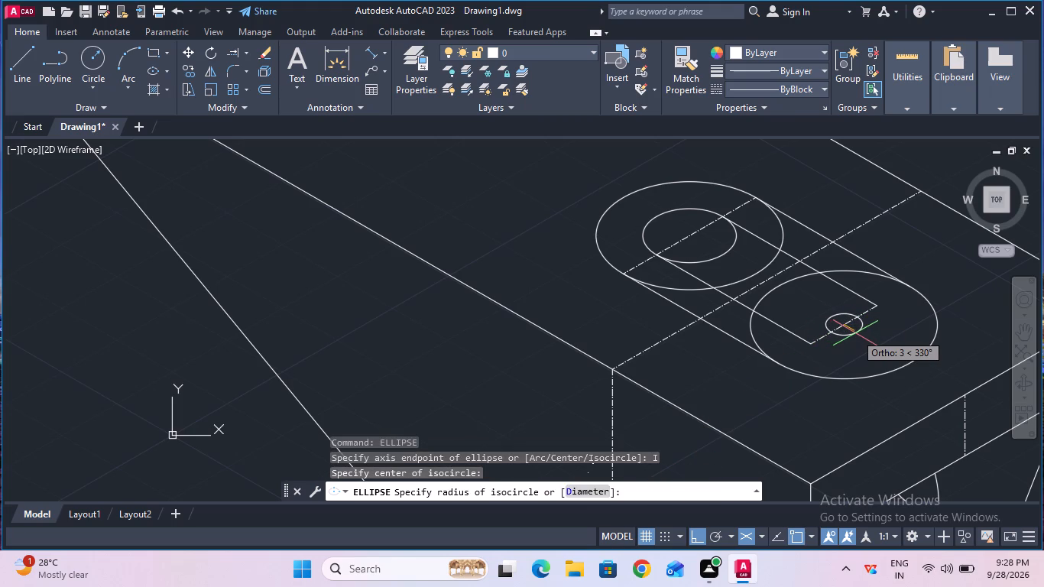
pyautogui.write('7.5')
pyautogui.press('Return')
pyautogui.press('Escape')
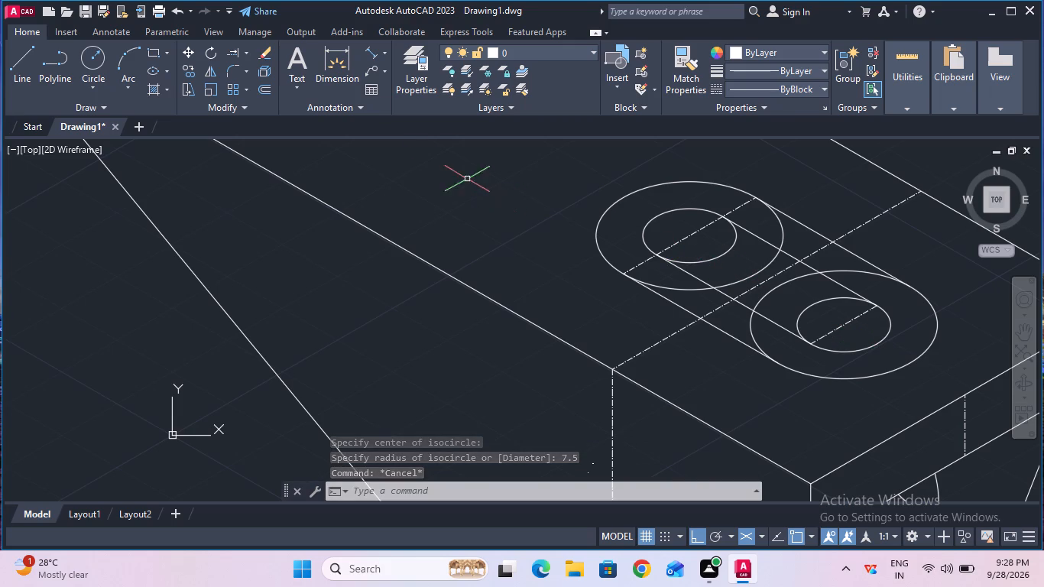
# Trim the inner portions of the 7.5 mm and 15 mm radius isocircles, leaving two concentric slot outlines.
pyautogui.click(247, 57)
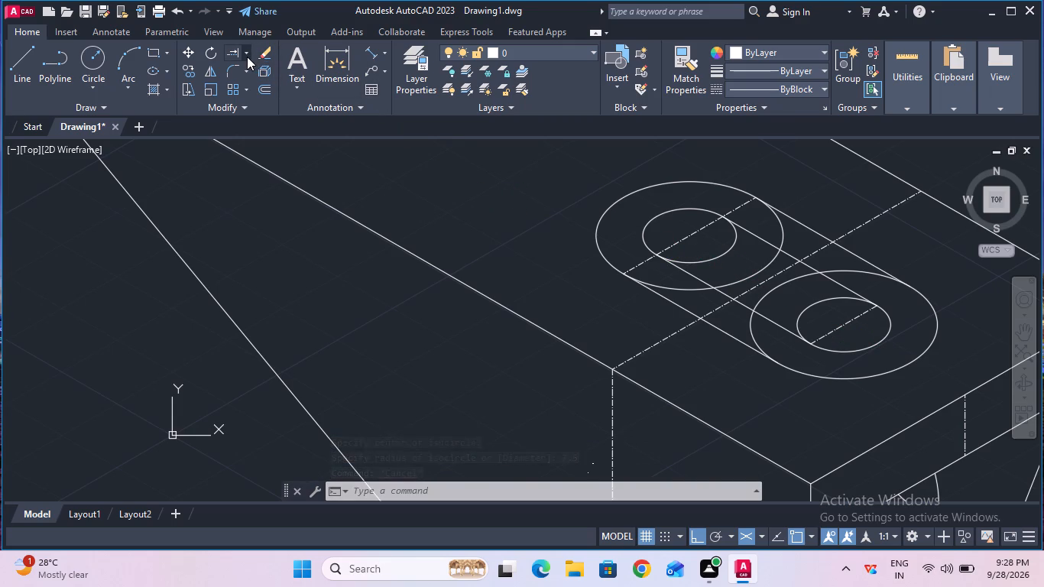
pyautogui.click(253, 73)
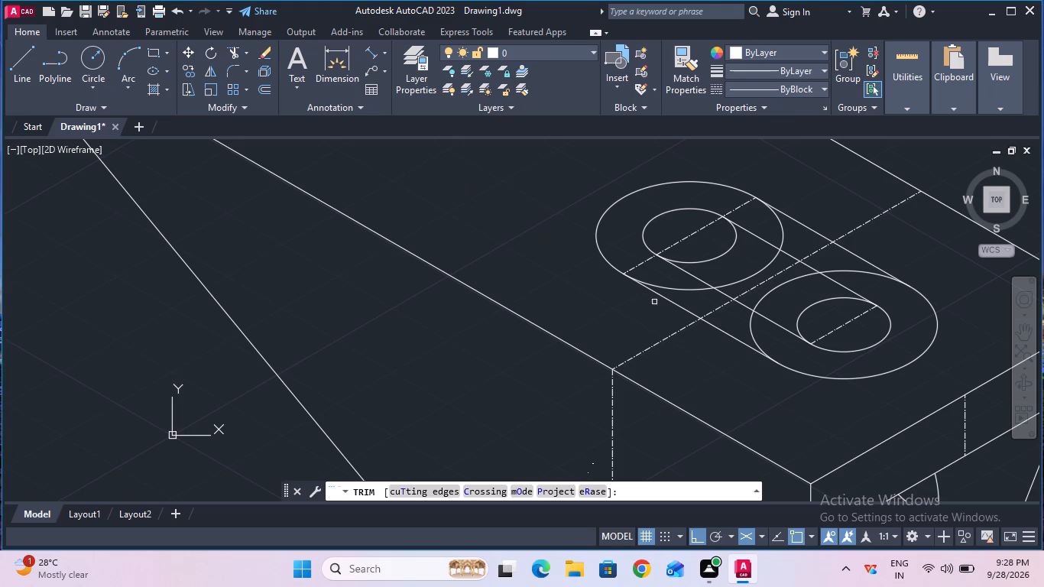
pyautogui.click(714, 258)
pyautogui.click(807, 309)
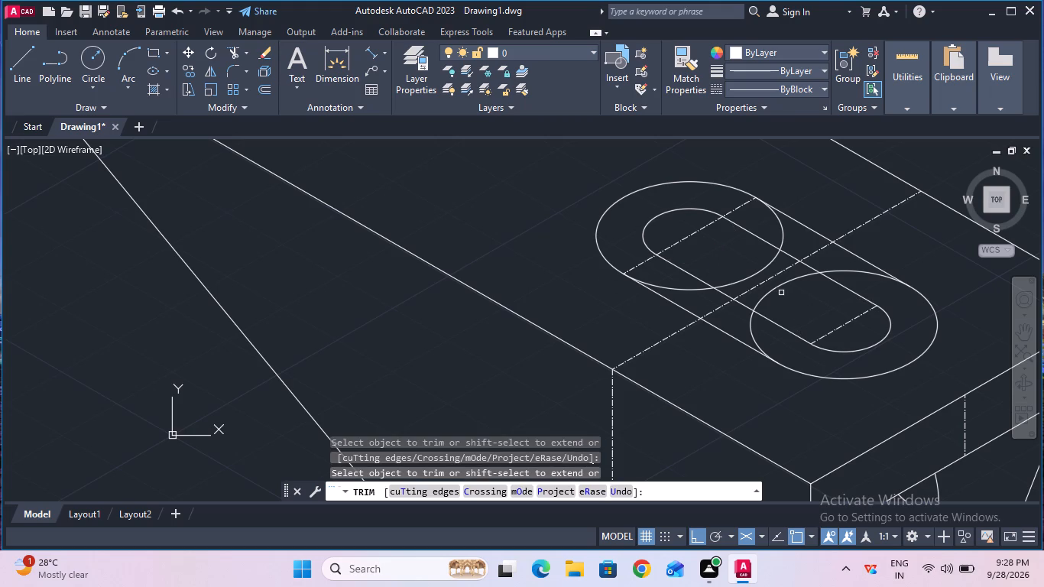
pyautogui.click(777, 287)
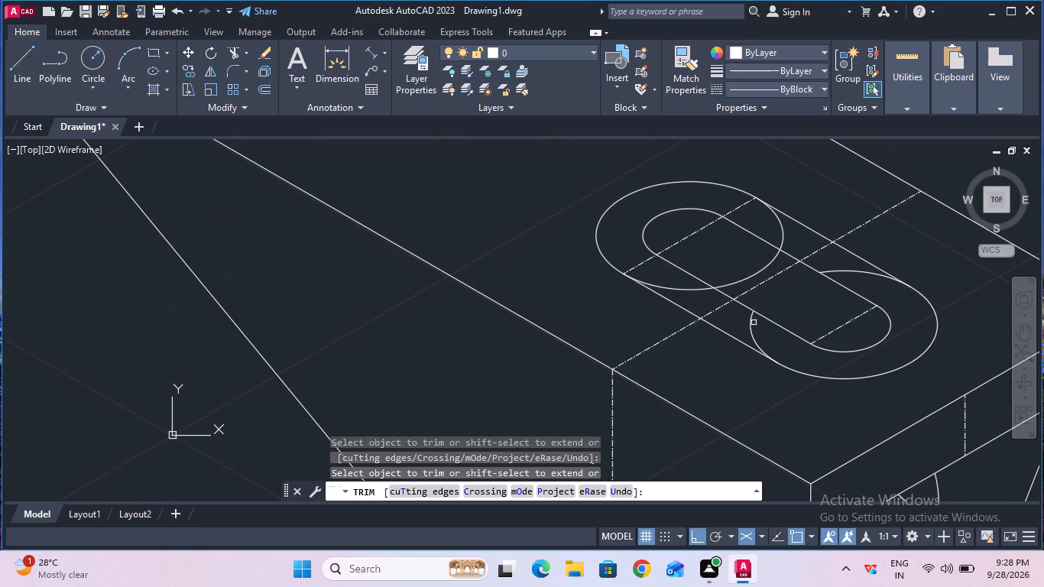
pyautogui.click(753, 326)
pyautogui.click(833, 269)
pyautogui.click(781, 244)
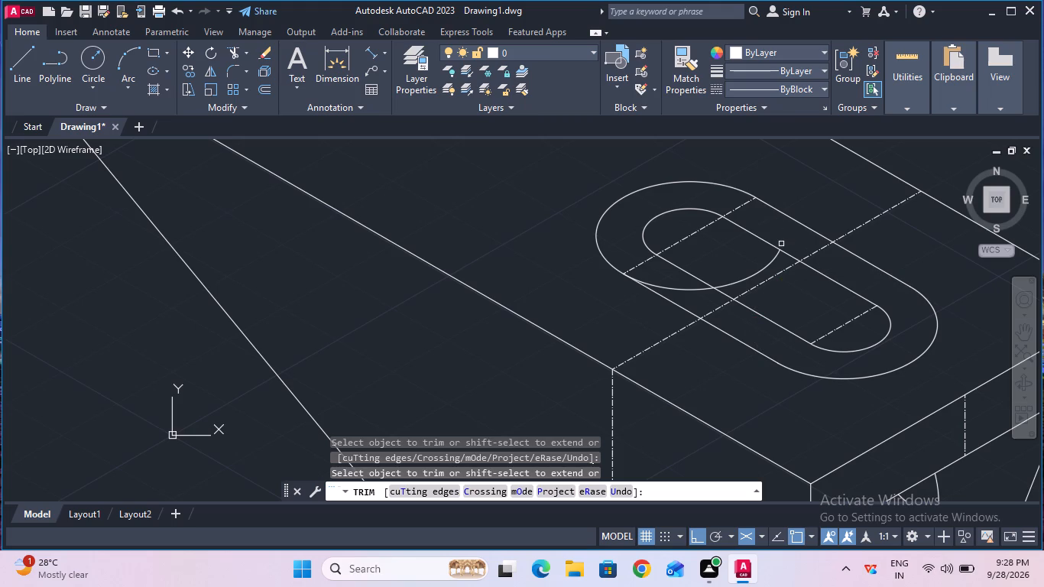
pyautogui.click(773, 258)
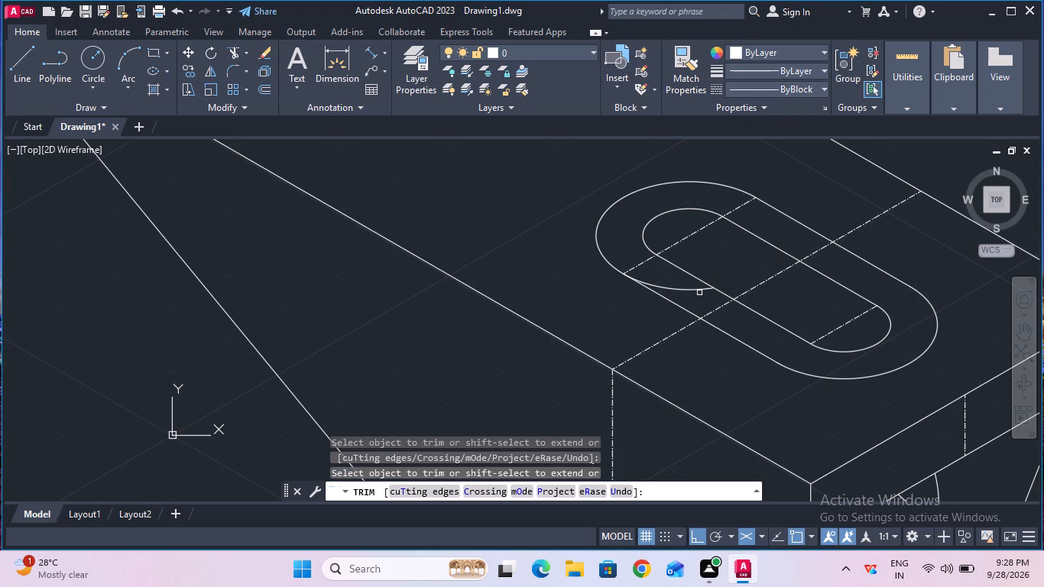
pyautogui.click(699, 288)
pyautogui.press('Escape')
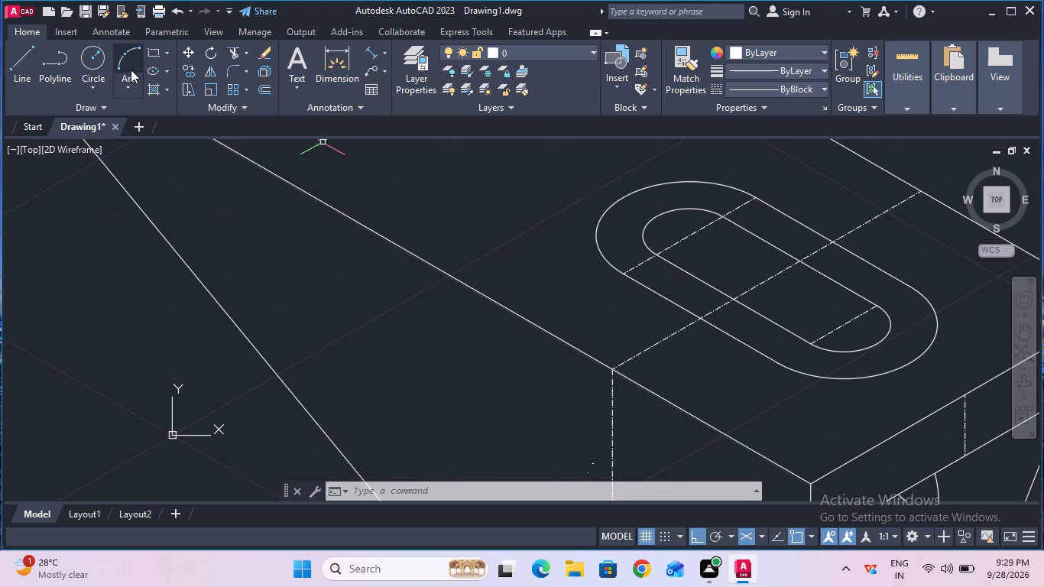
# Copy the outer slot outline, made of its two end arcs and two straight sides.
pyautogui.click(190, 68)
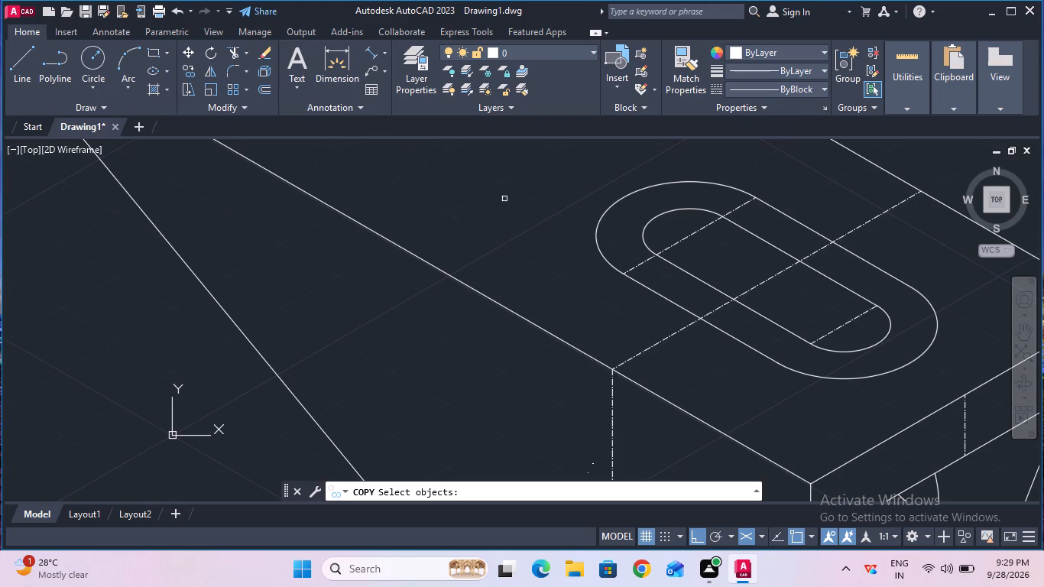
pyautogui.click(596, 231)
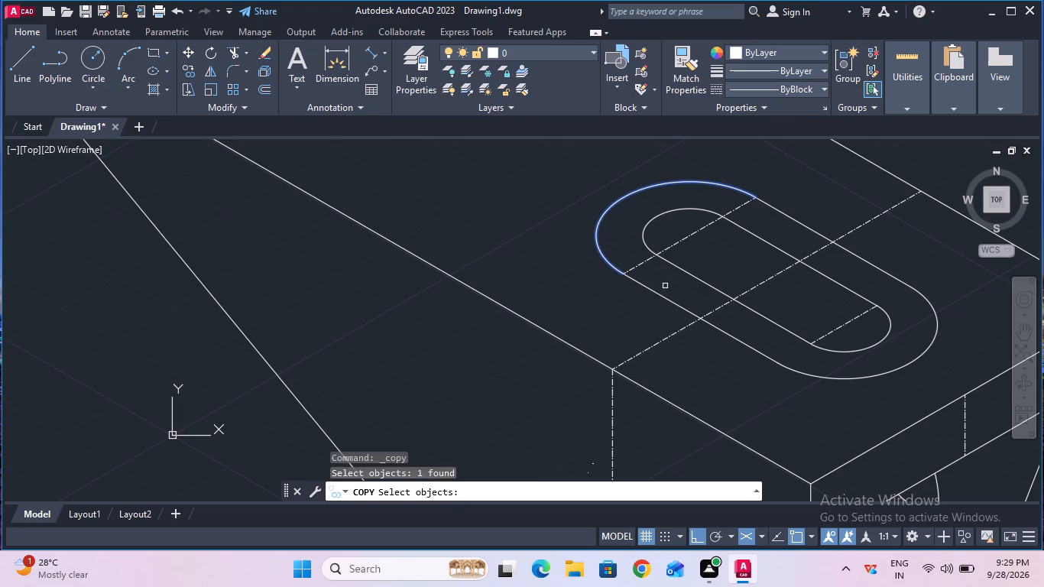
pyautogui.keyDown('shift'); pyautogui.click(666, 295); pyautogui.keyUp('shift')
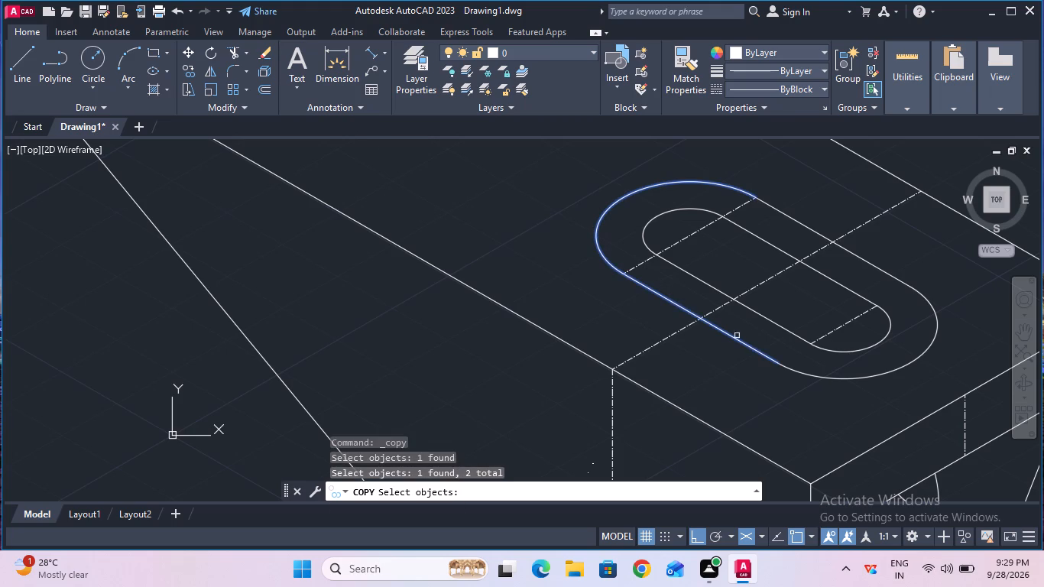
pyautogui.keyDown('shift'); pyautogui.click(812, 374); pyautogui.keyUp('shift')
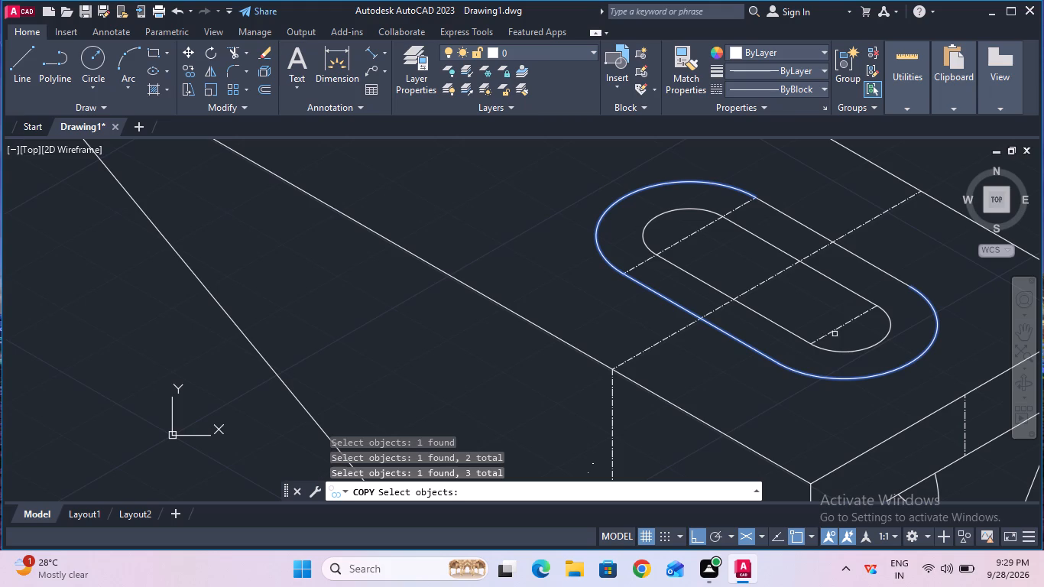
pyautogui.keyDown('shift'); pyautogui.click(869, 261); pyautogui.keyUp('shift')
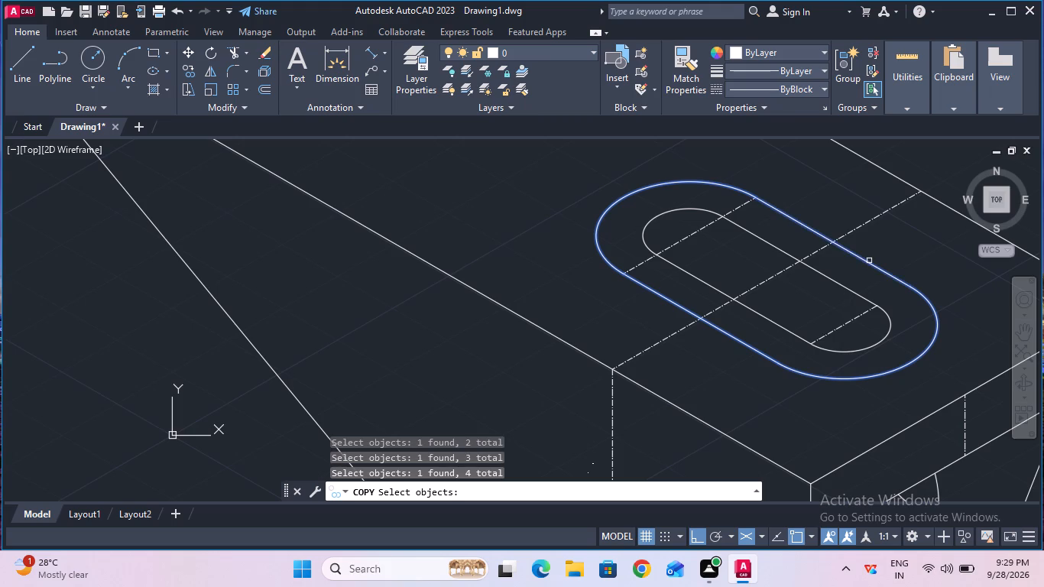
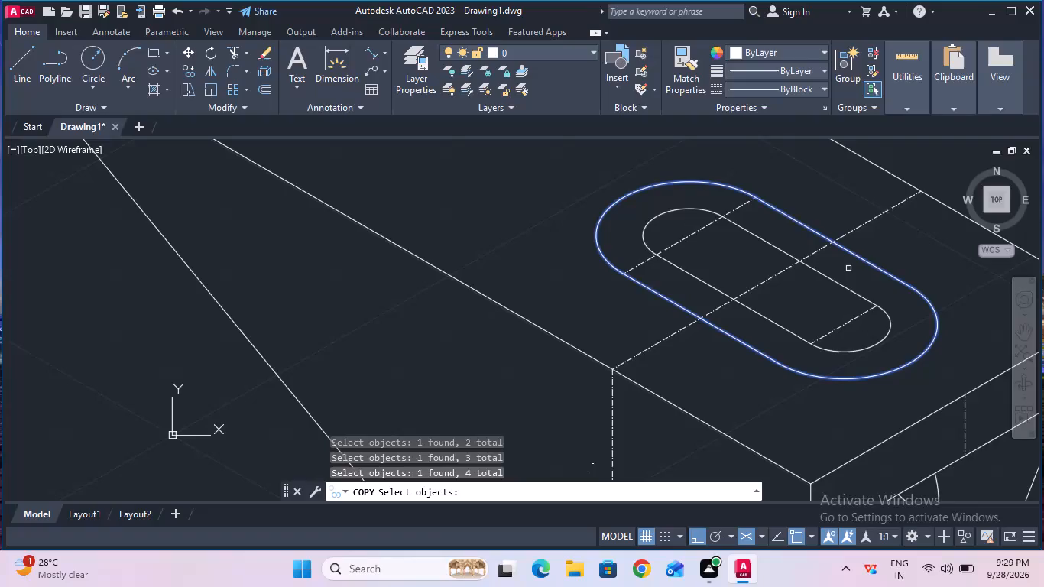
# Add the complete inner slot outline to the copy selection and copy both slot outlines 10 mm vertically upward in the right isoplane.
pyautogui.keyDown('shift'); pyautogui.click(652, 222); pyautogui.keyUp('shift')
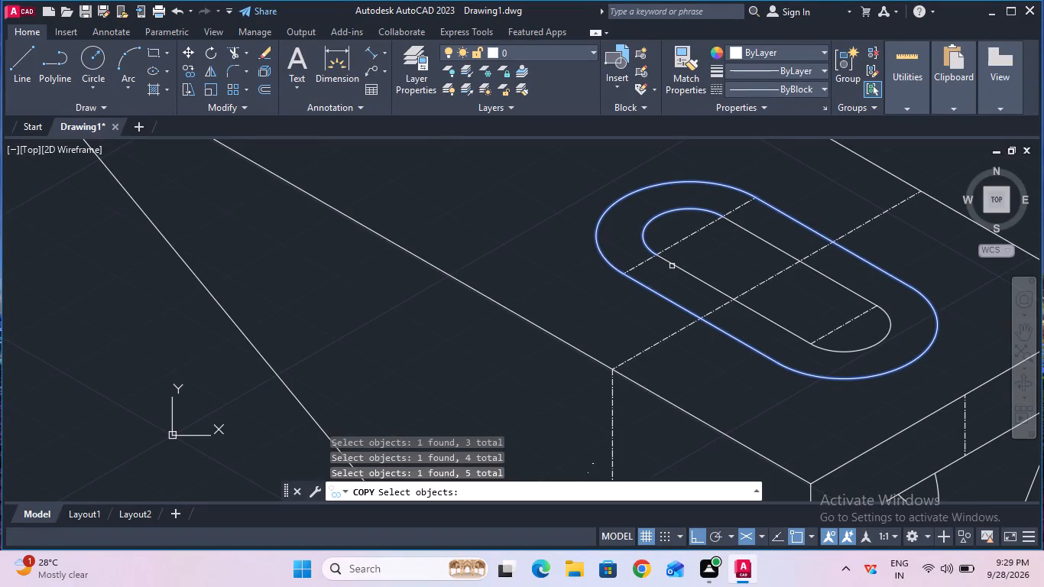
pyautogui.keyDown('shift'); pyautogui.click(672, 265); pyautogui.keyUp('shift')
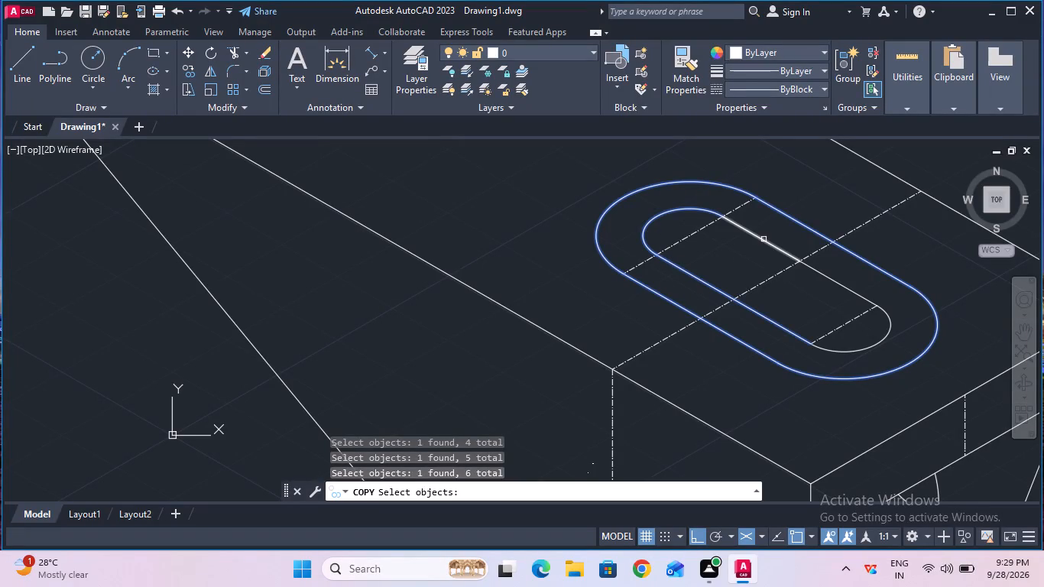
pyautogui.keyDown('shift'); pyautogui.click(764, 239); pyautogui.keyUp('shift')
pyautogui.keyDown('shift'); pyautogui.click(833, 278); pyautogui.keyUp('shift')
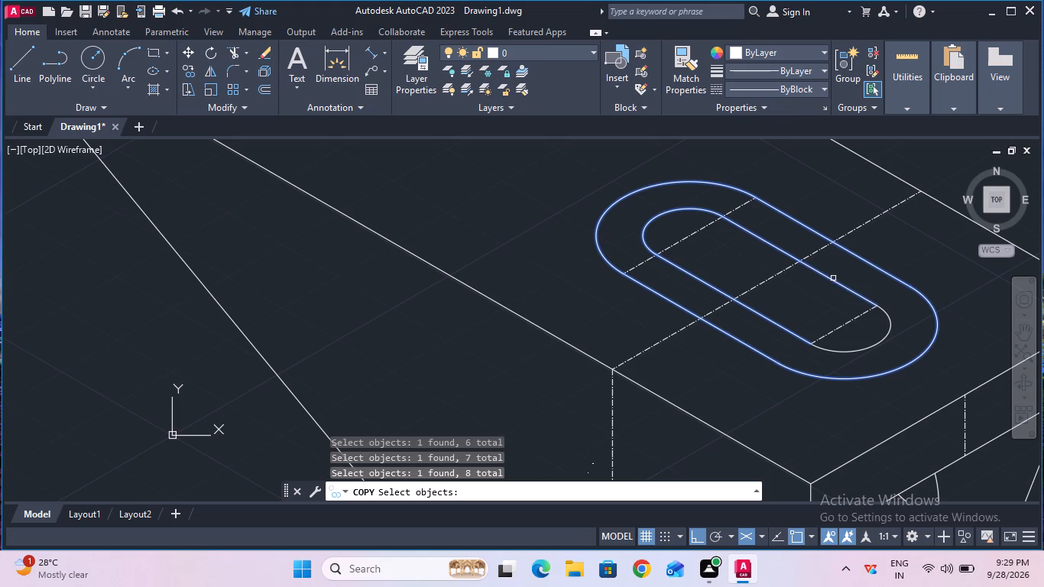
pyautogui.keyDown('shift'); pyautogui.click(884, 337); pyautogui.keyUp('shift')
pyautogui.press('Return')
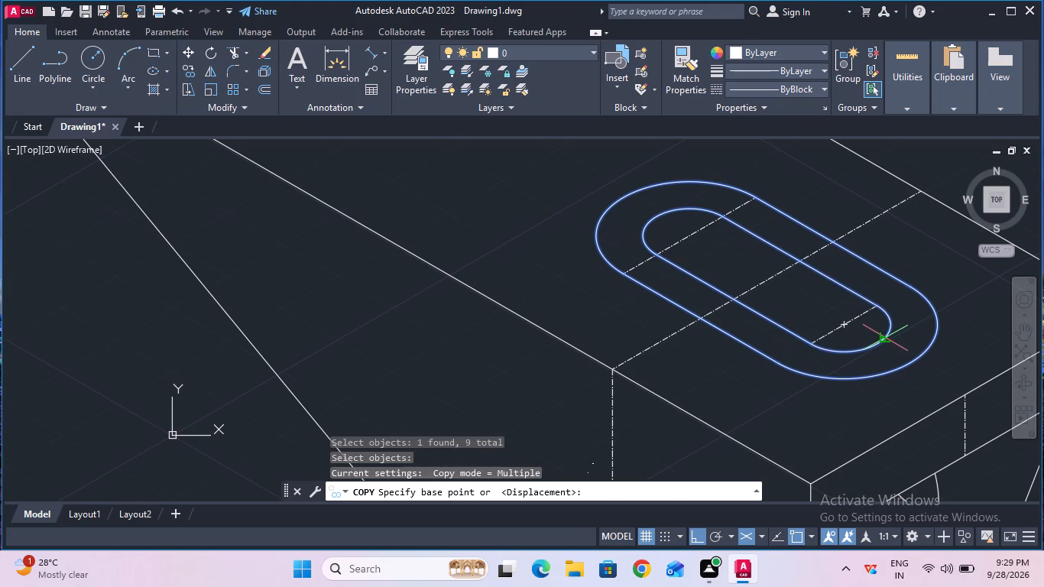
pyautogui.click(841, 326)
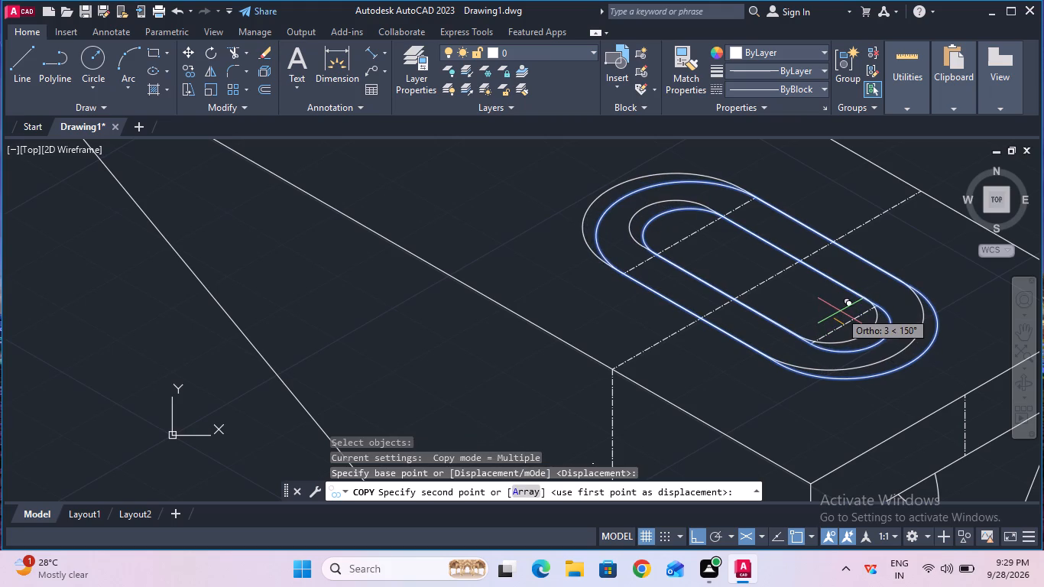
pyautogui.press('F5')
pyautogui.press('1')
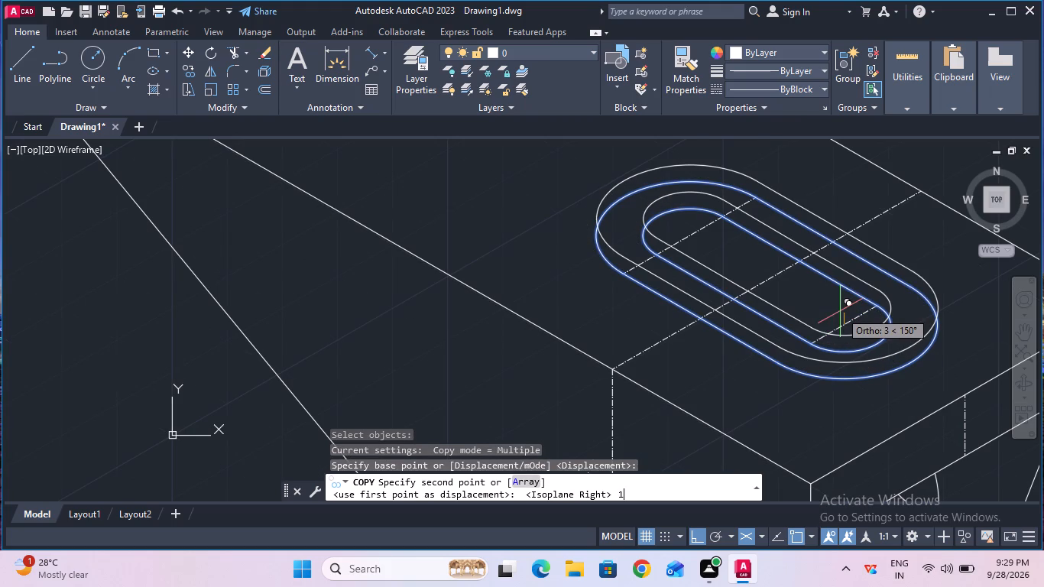
pyautogui.press('0')
pyautogui.press('Return')
pyautogui.press('Escape')
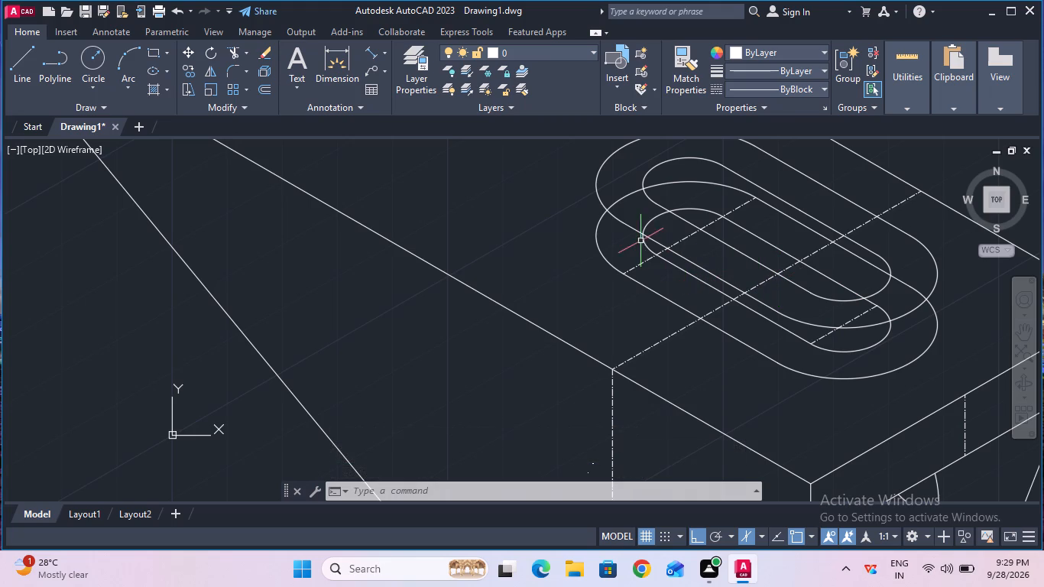
# Erase the long centre line crossing the base's top face and the vertical centre line descending from its front edge.
pyautogui.click(232, 45)
pyautogui.click(257, 53)
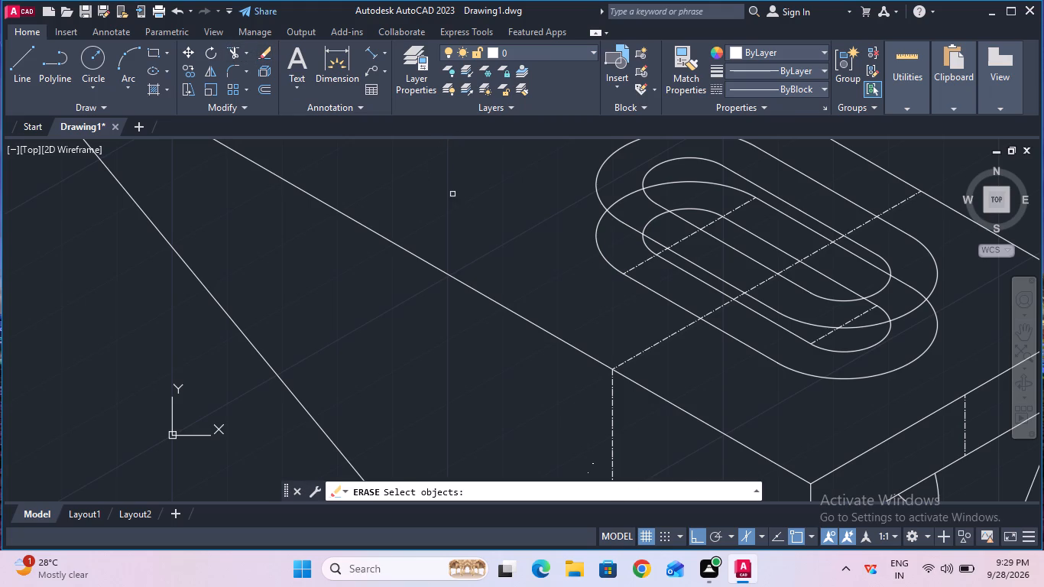
pyautogui.click(662, 339)
pyautogui.press('Return')
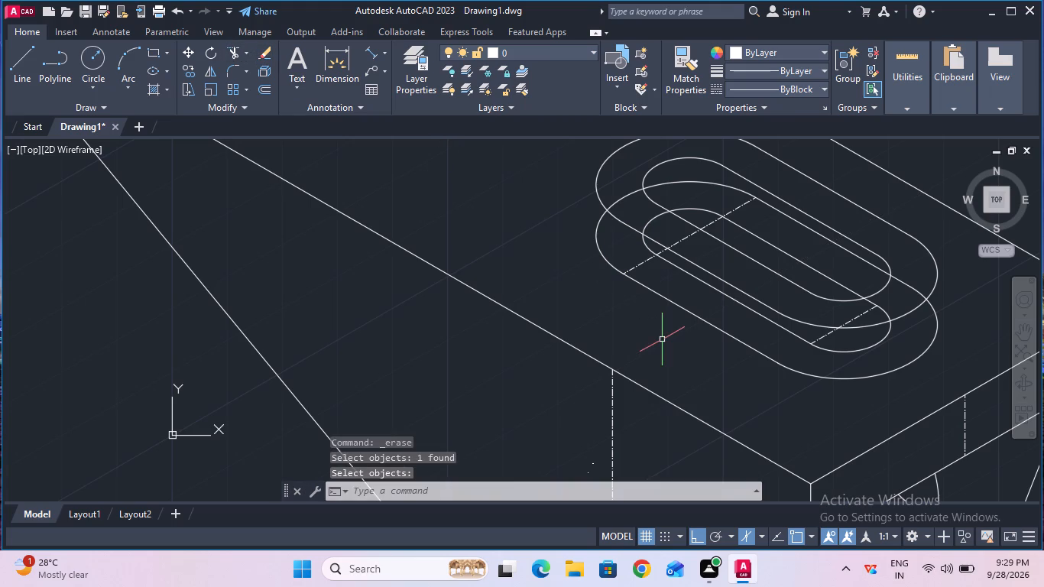
pyautogui.click(261, 54)
pyautogui.click(612, 442)
pyautogui.press('Return')
# Erase the two short centre lines crossing the end arcs of the lower slot outlines.
pyautogui.keyDown('ctrl'); pyautogui.scroll(-1, 612, 442); pyautogui.keyUp('ctrl')
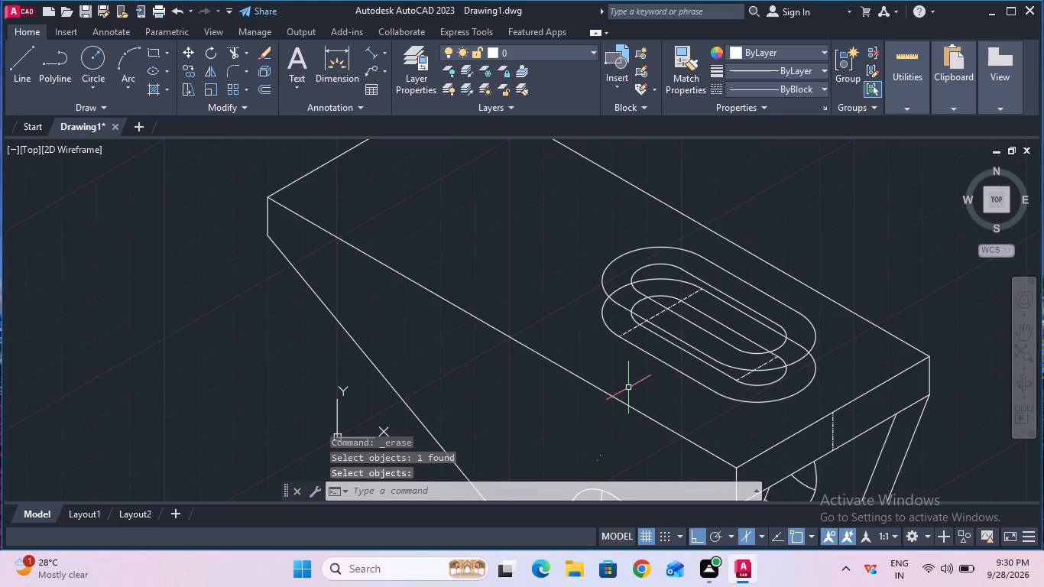
pyautogui.keyDown('ctrl'); pyautogui.scroll(1, 628, 388); pyautogui.keyUp('ctrl')
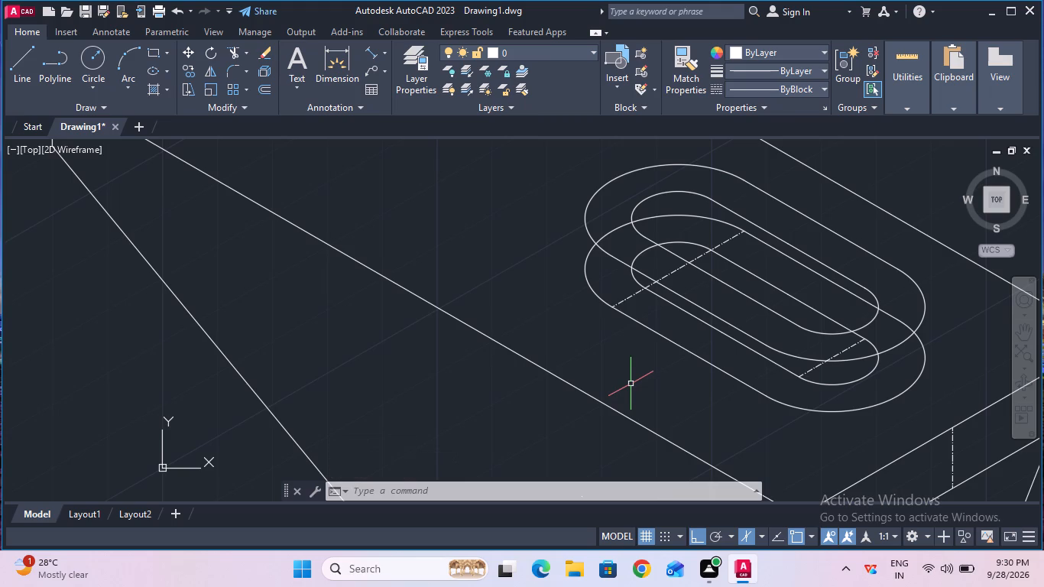
pyautogui.click(265, 52)
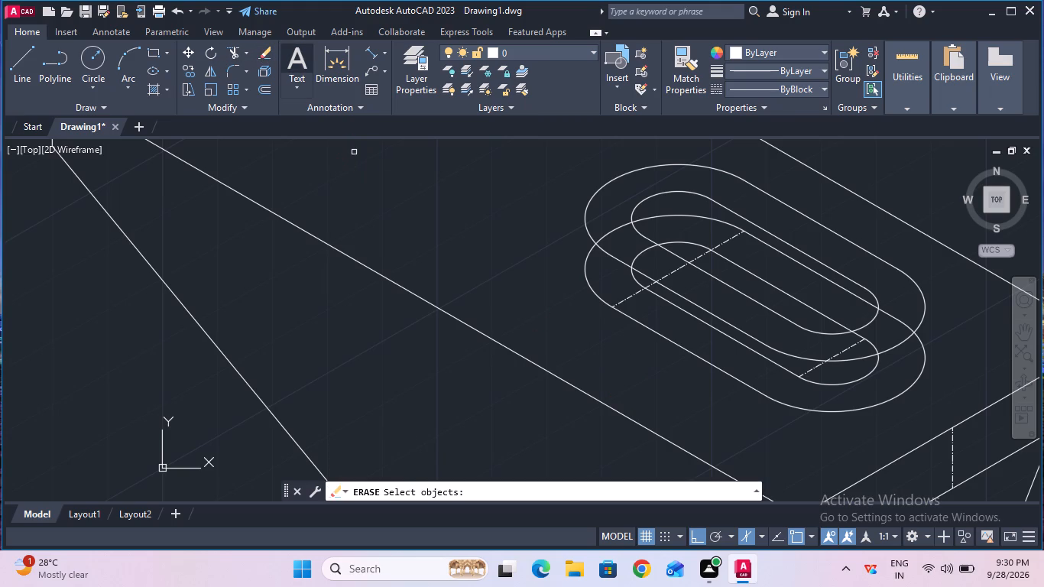
pyautogui.click(624, 299)
pyautogui.press('Return')
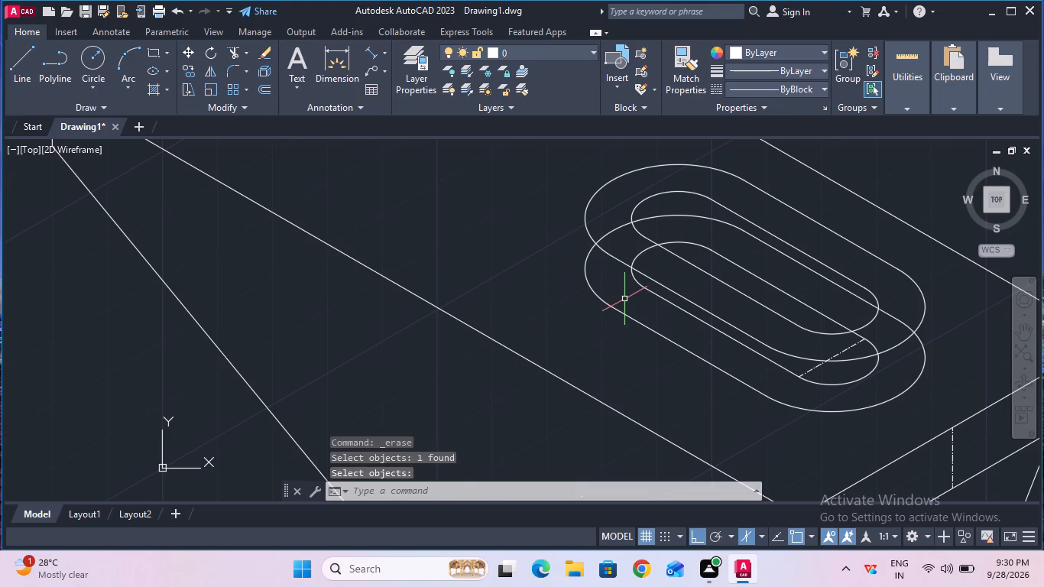
pyautogui.click(265, 60)
pyautogui.click(817, 369)
pyautogui.press('Return')
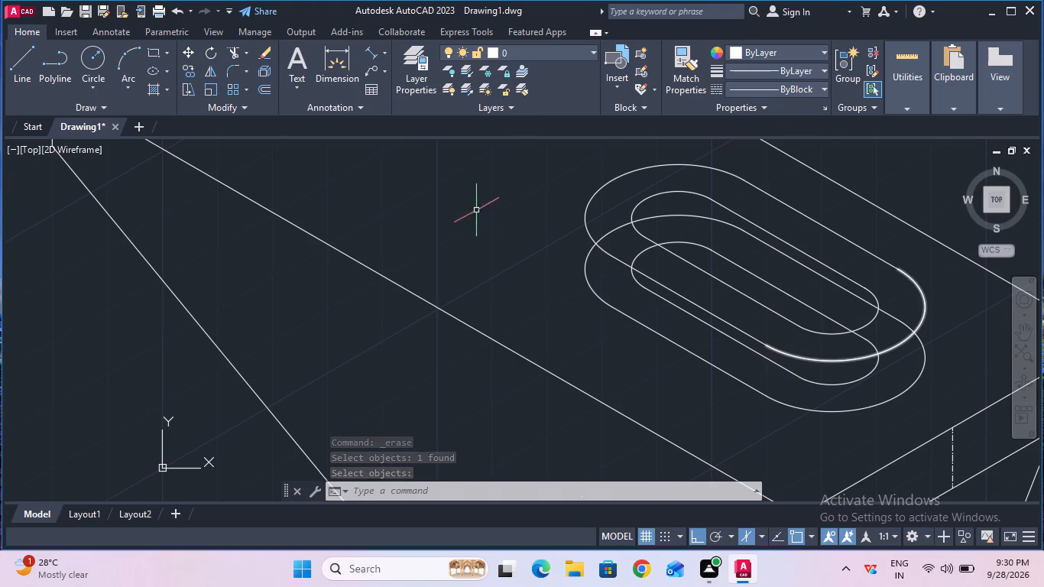
# Trim away the whole lower inner slot outline and the parts of the lower outer outline hidden behind the raised copy.
pyautogui.click(231, 57)
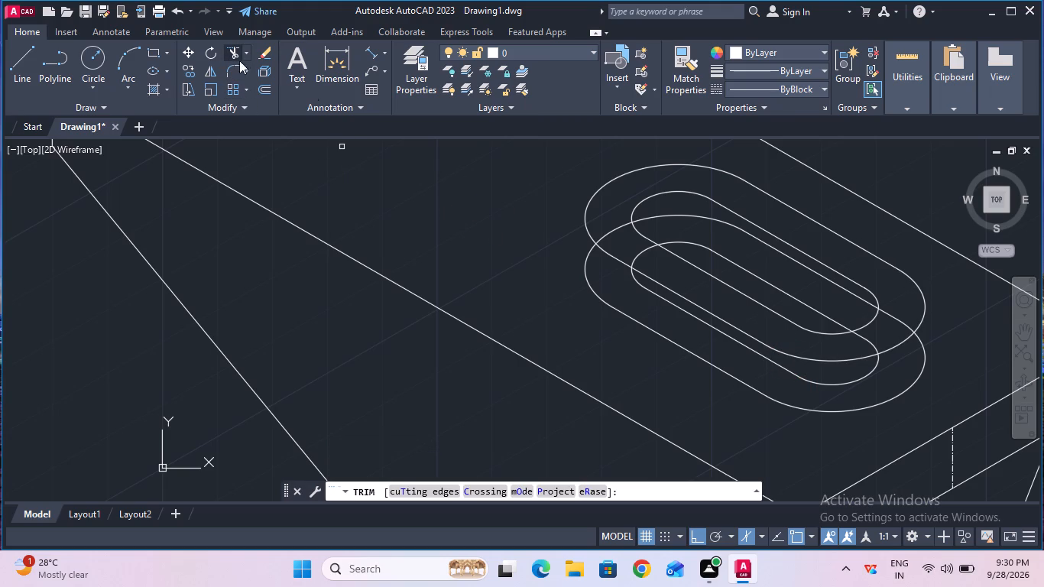
pyautogui.click(653, 219)
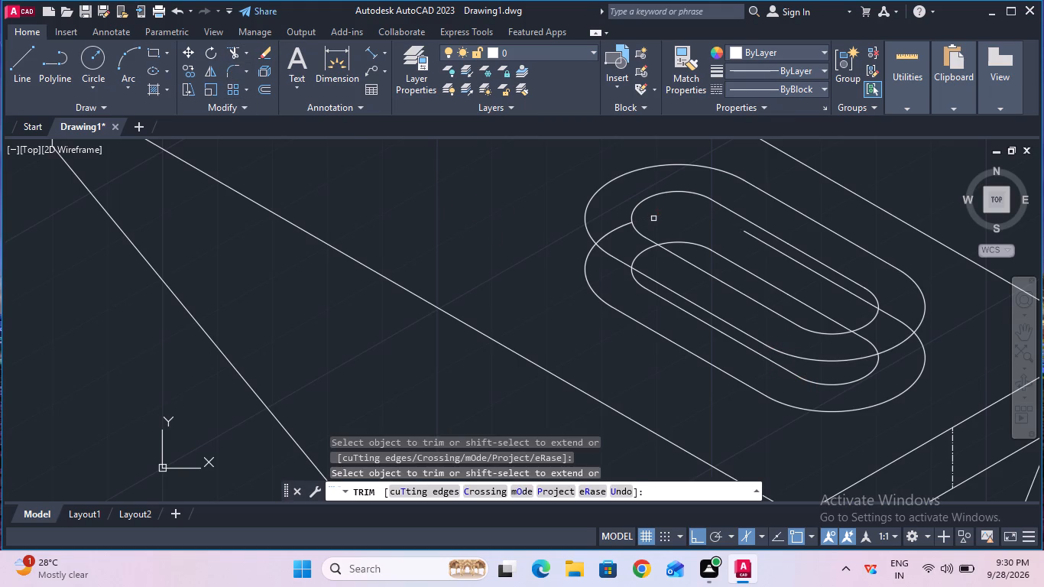
pyautogui.click(747, 234)
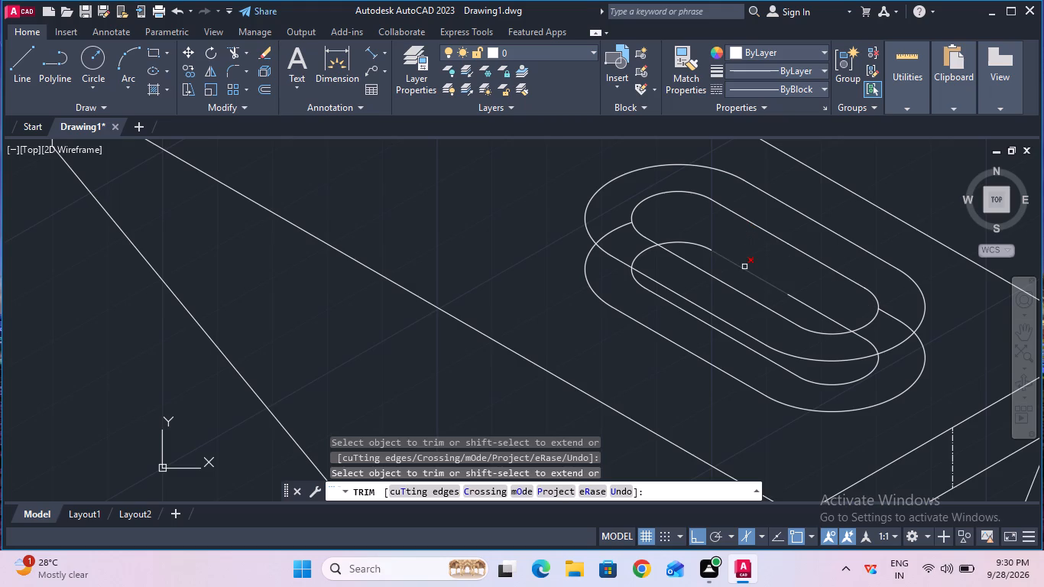
pyautogui.click(744, 267)
pyautogui.click(707, 248)
pyautogui.click(799, 301)
pyautogui.click(640, 255)
pyautogui.click(608, 234)
pyautogui.click(637, 282)
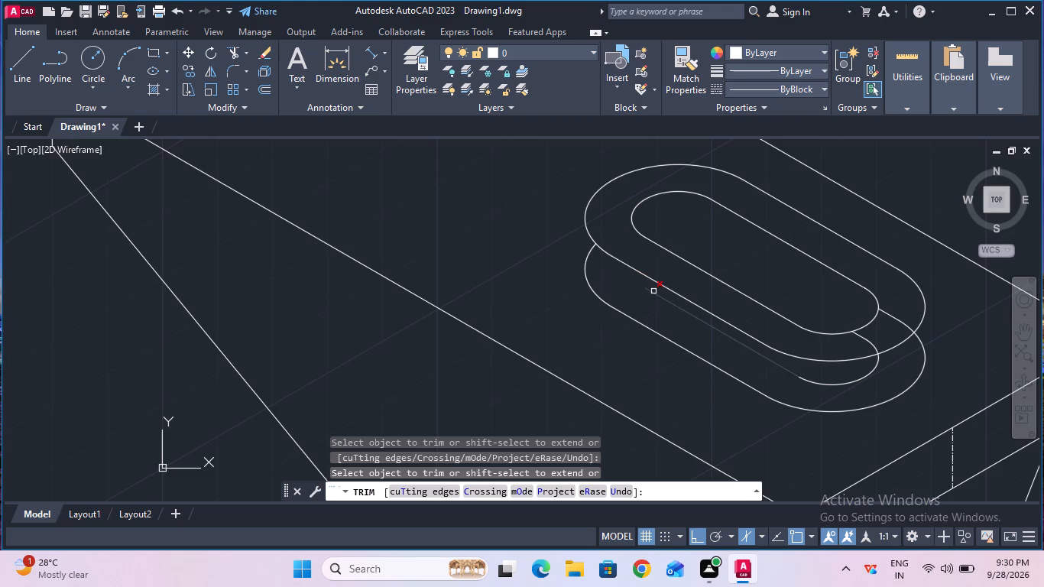
pyautogui.click(653, 291)
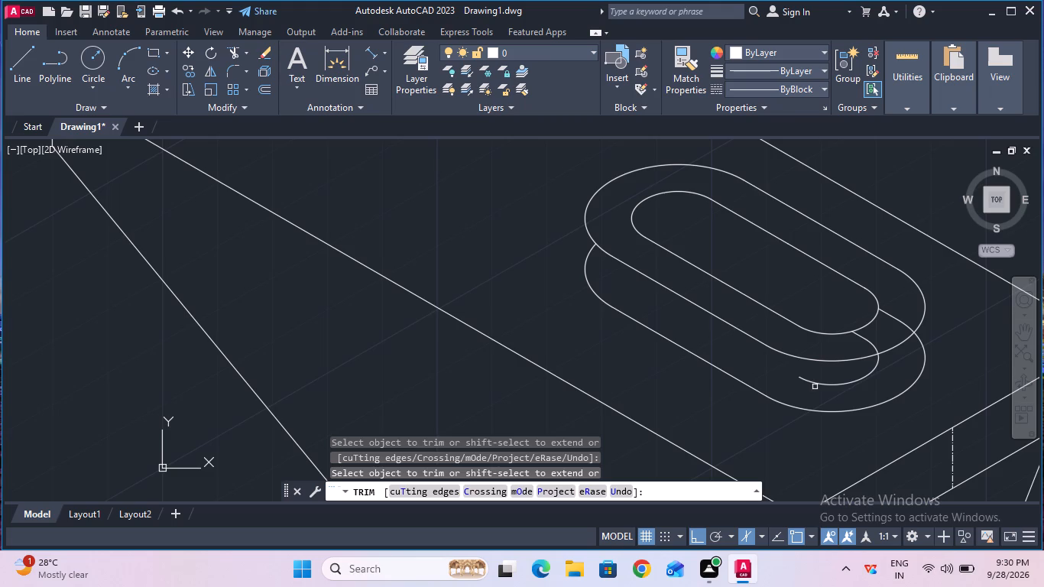
pyautogui.click(815, 384)
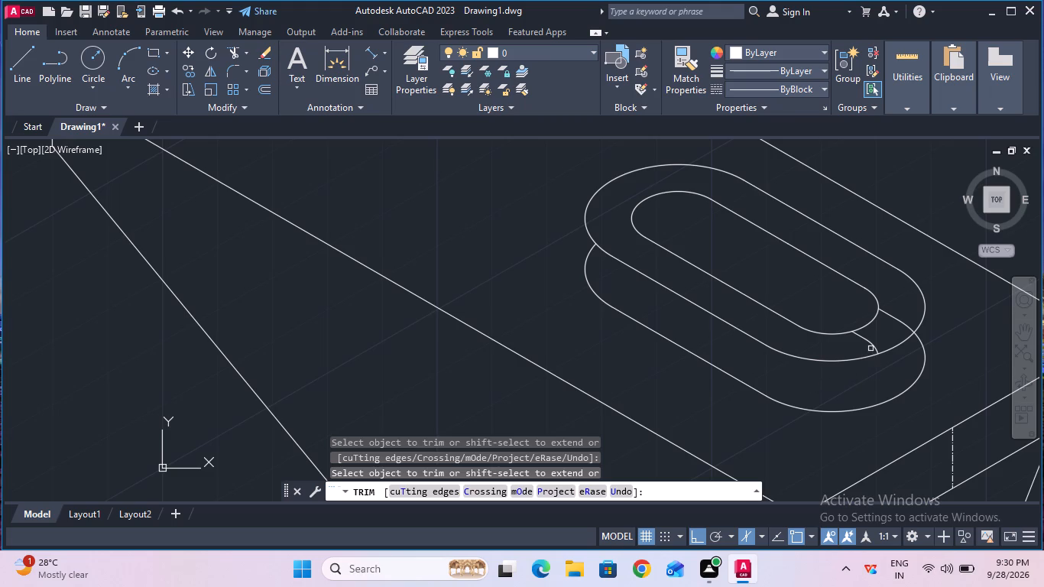
pyautogui.click(872, 345)
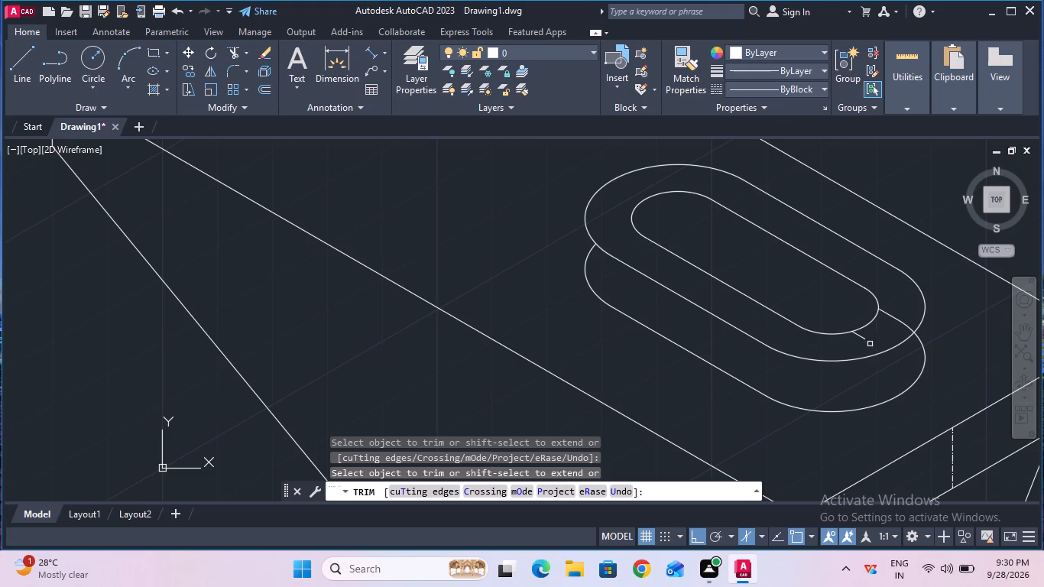
pyautogui.click(865, 337)
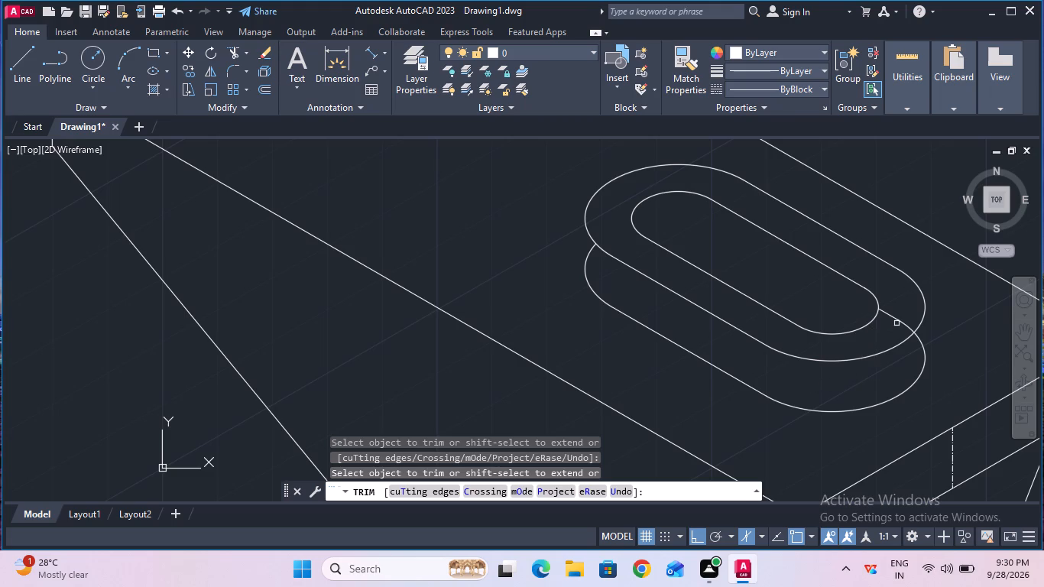
pyautogui.click(897, 321)
pyautogui.click(903, 323)
pyautogui.press('Escape')
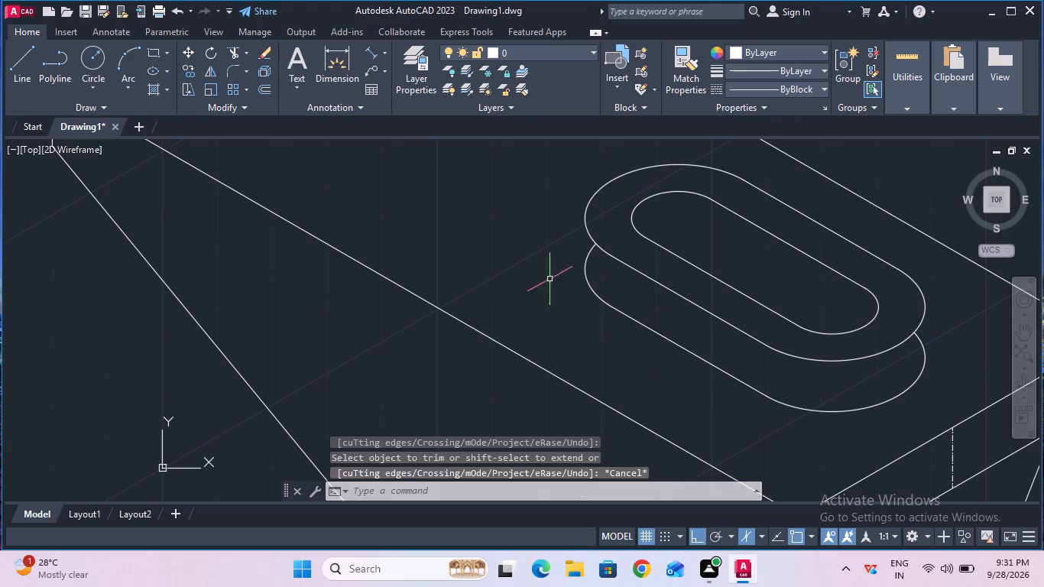
# Draw vertical lines joining the upper and lower outer slot outlines at the quadrant points of both end arcs.
pyautogui.click(31, 76)
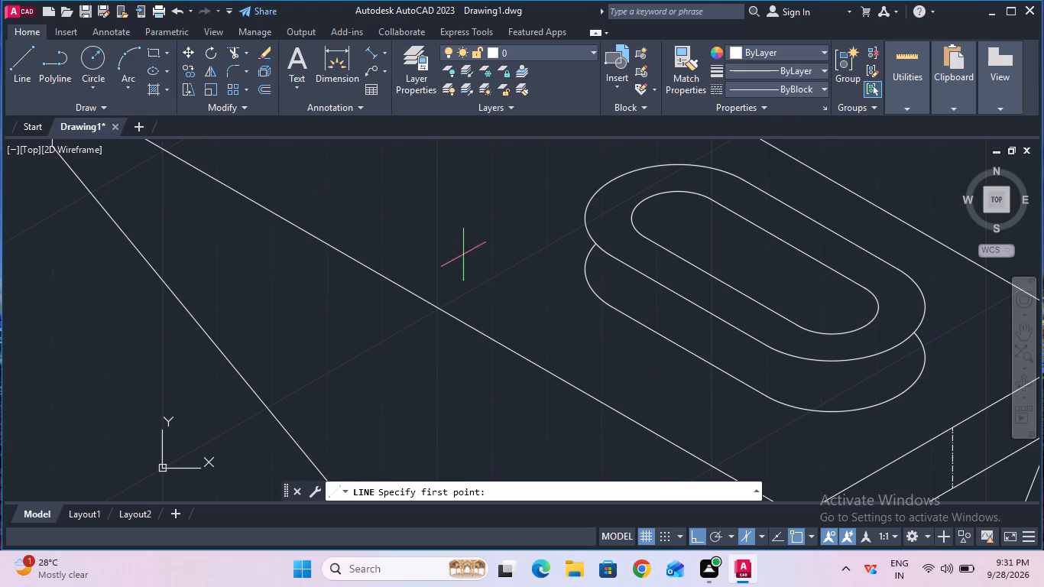
pyautogui.click(584, 268)
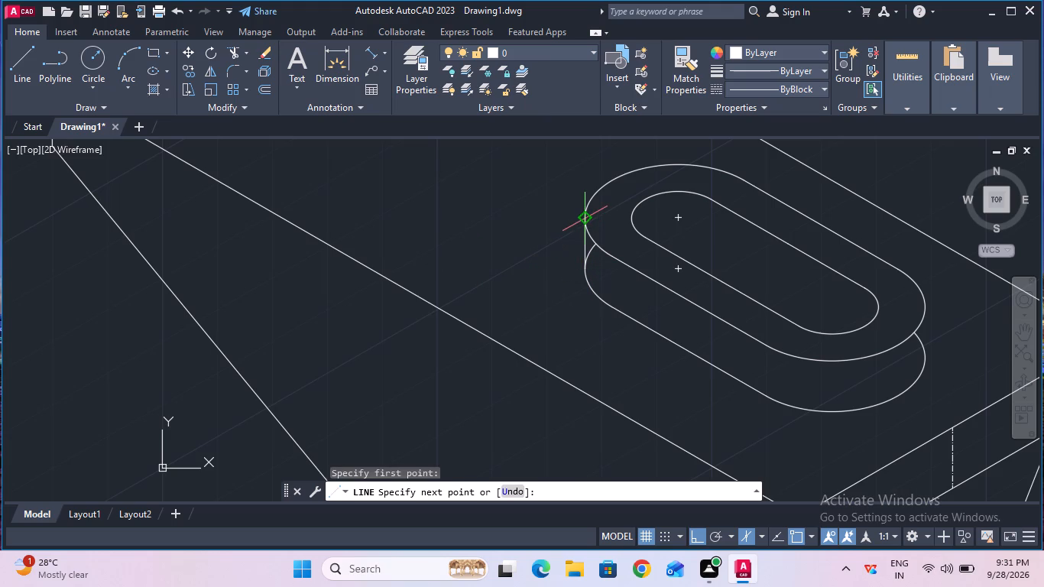
pyautogui.click(583, 221)
pyautogui.press('Escape')
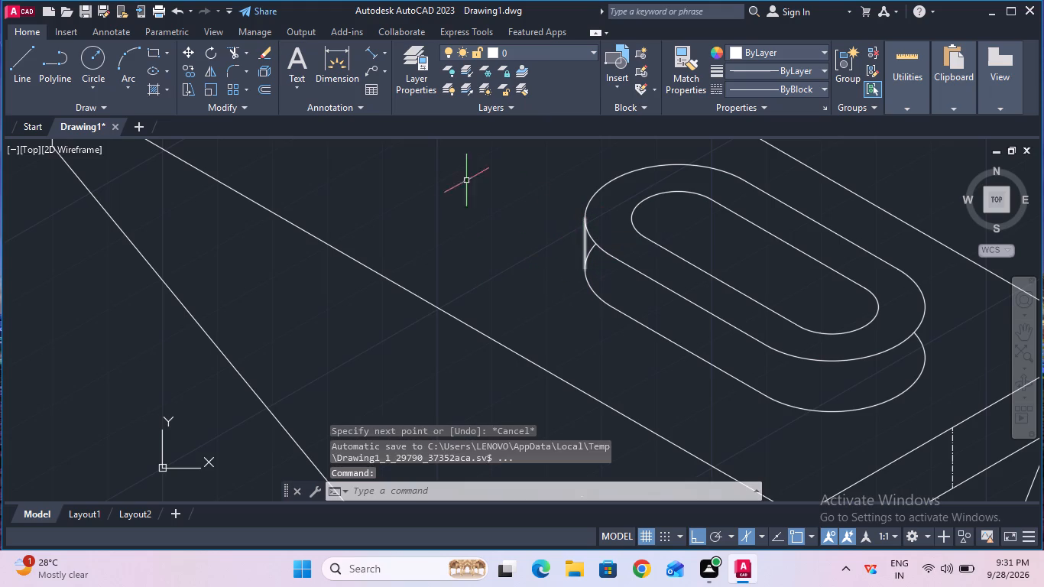
pyautogui.click(25, 65)
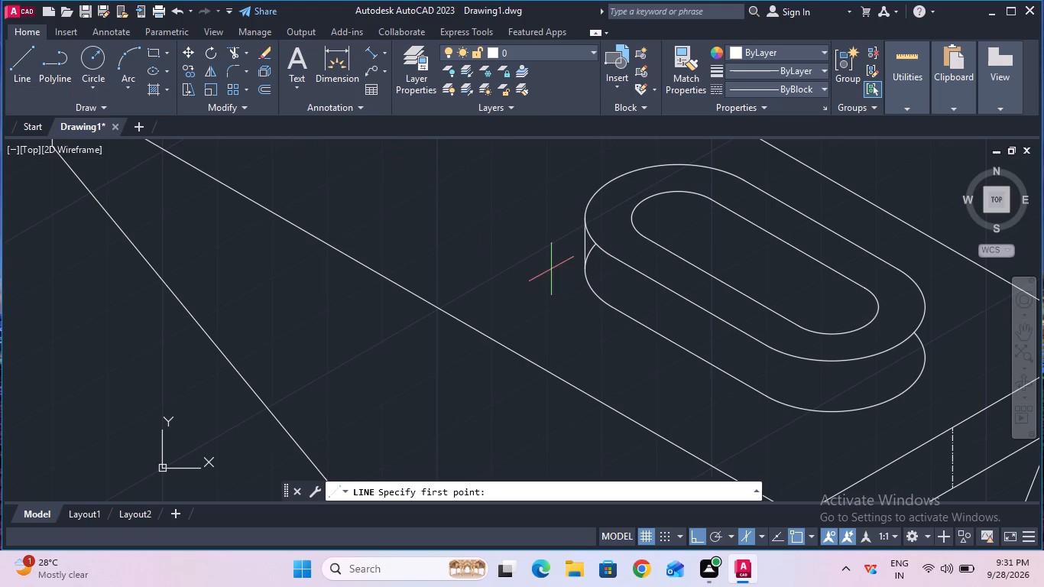
pyautogui.click(926, 306)
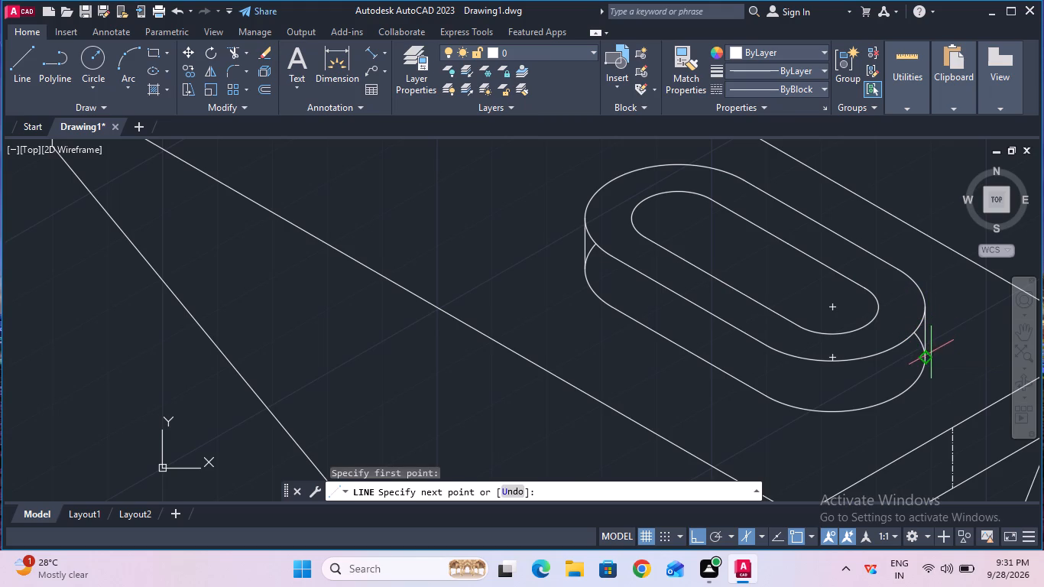
pyautogui.click(929, 356)
pyautogui.press('Escape')
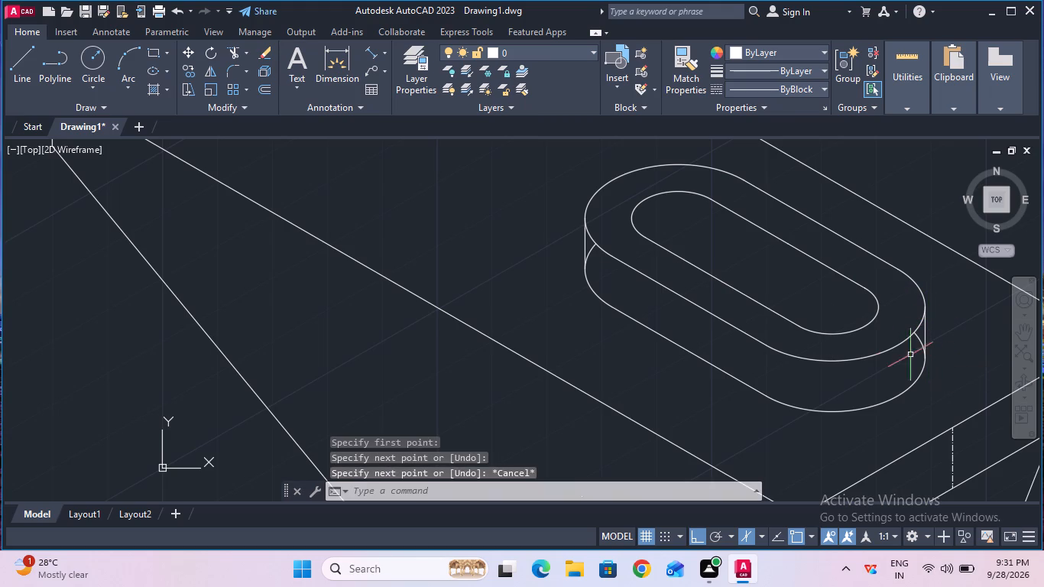
# Trim the leftover lower arc pieces inside the vertical side lines at both ends of the raised slotted boss.
pyautogui.click(232, 54)
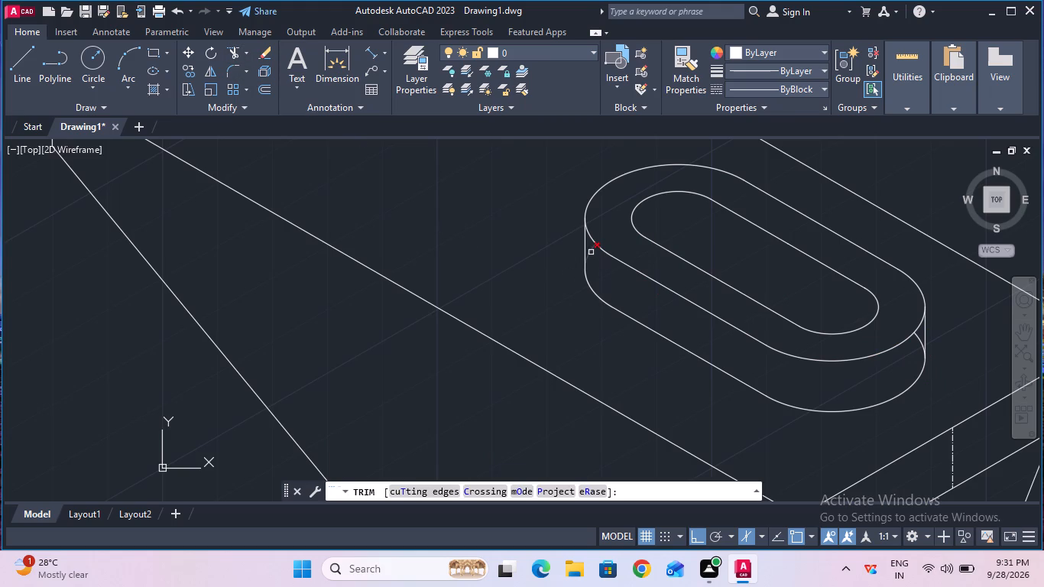
pyautogui.click(591, 251)
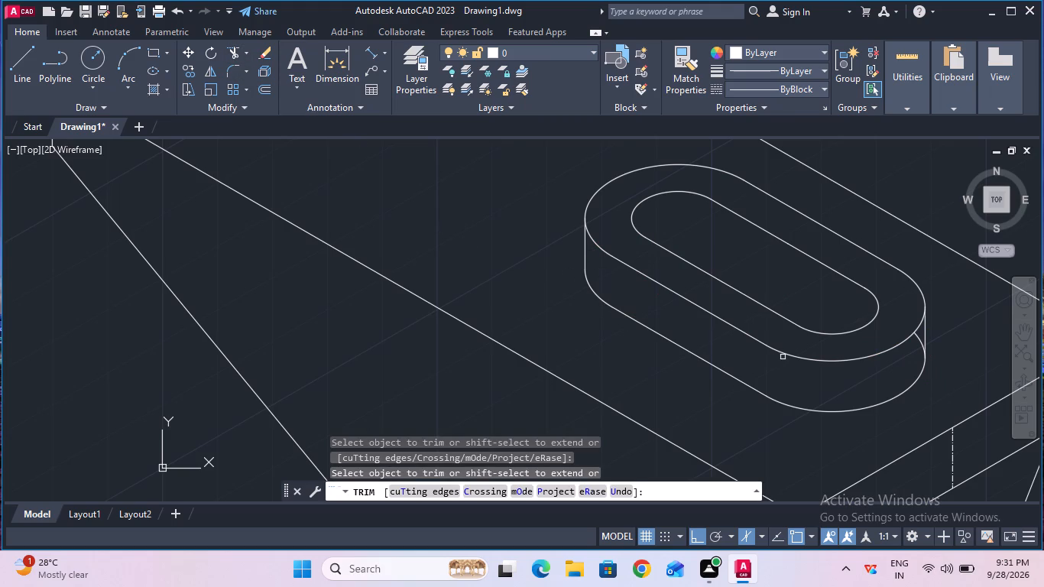
pyautogui.click(919, 342)
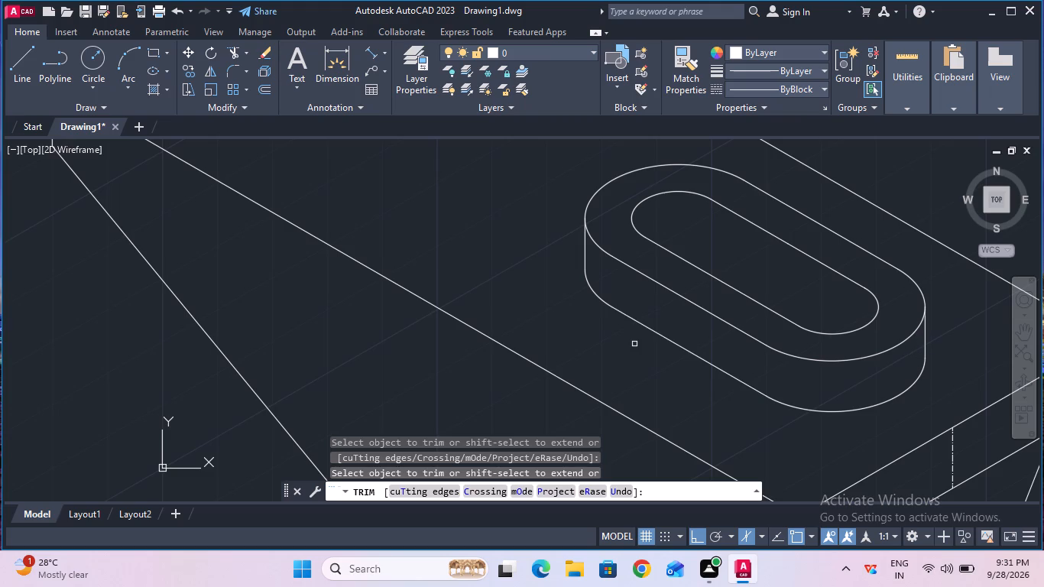
pyautogui.keyDown('ctrl'); pyautogui.scroll(-2, 634, 344); pyautogui.keyUp('ctrl')
pyautogui.press('Escape')
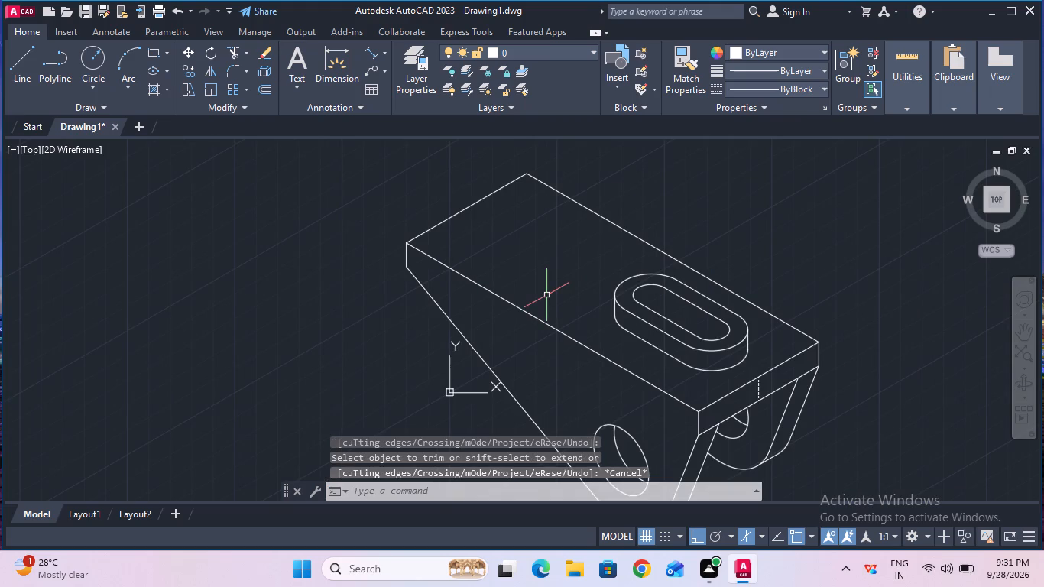
# Place a 120 mm aligned dimension along the base top's long front edge, starting from its front corner.
pyautogui.keyDown('ctrl'); pyautogui.scroll(-1, 546, 295); pyautogui.keyUp('ctrl')
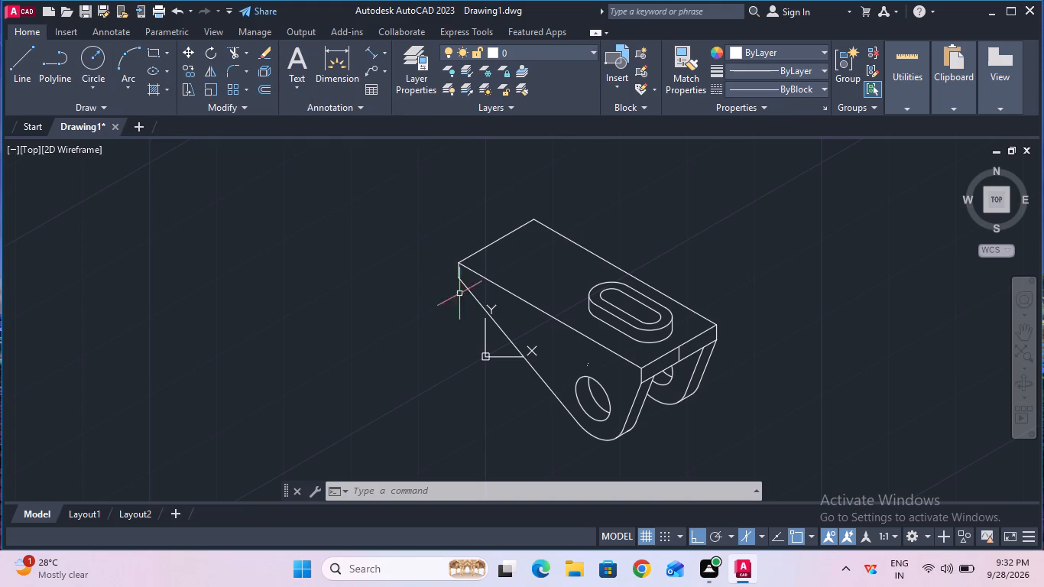
pyautogui.keyDown('ctrl'); pyautogui.scroll(3, 472, 308); pyautogui.keyUp('ctrl')
pyautogui.keyDown('ctrl'); pyautogui.scroll(-1, 472, 308); pyautogui.keyUp('ctrl')
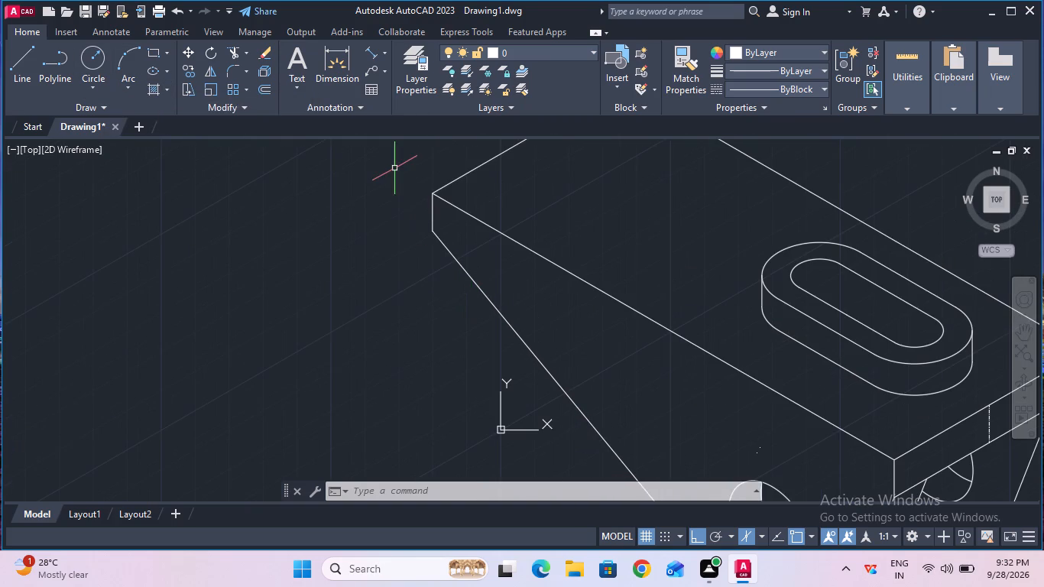
pyautogui.click(372, 54)
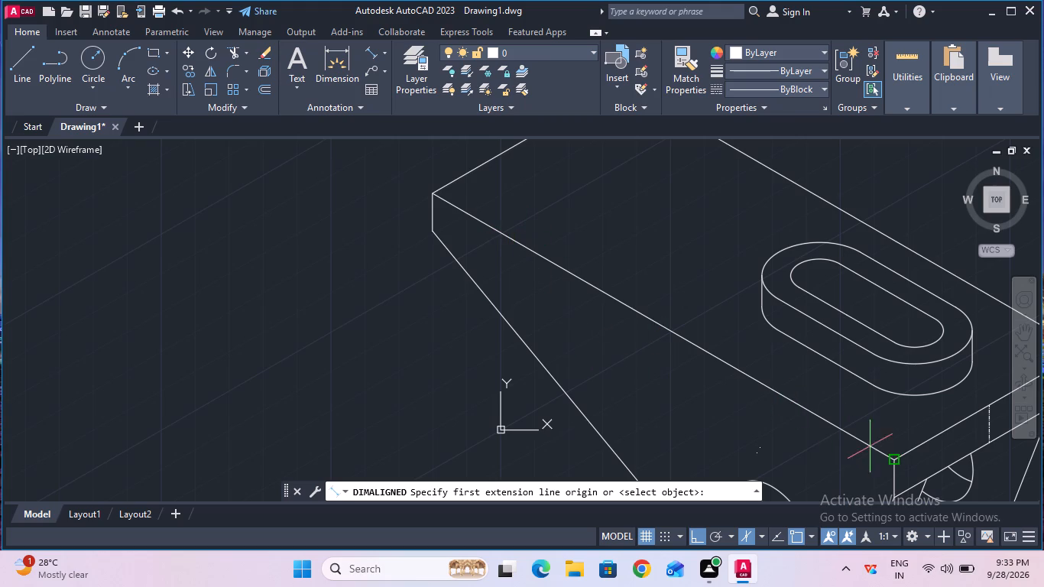
pyautogui.click(899, 460)
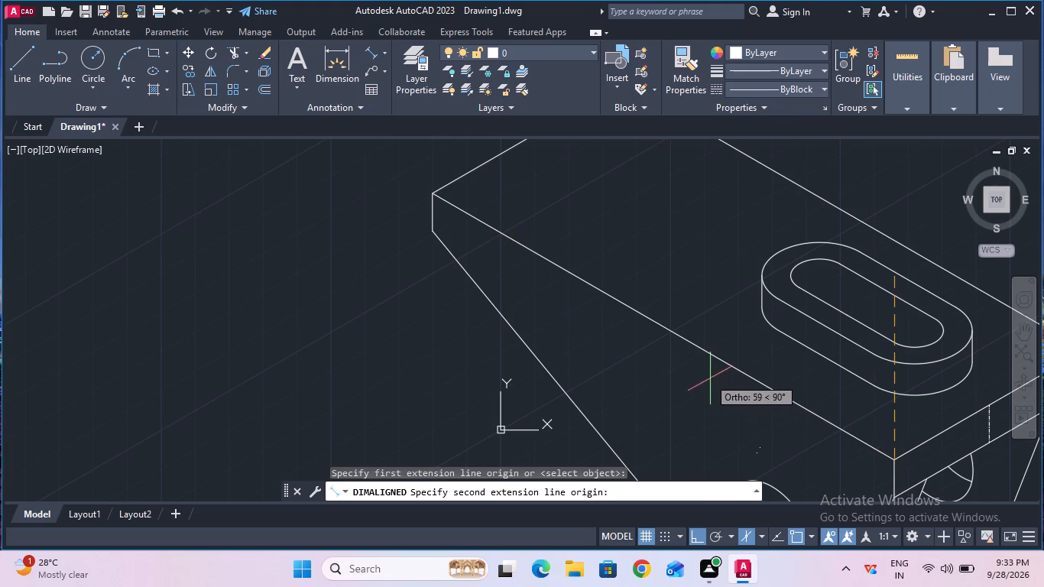
pyautogui.press('F5')
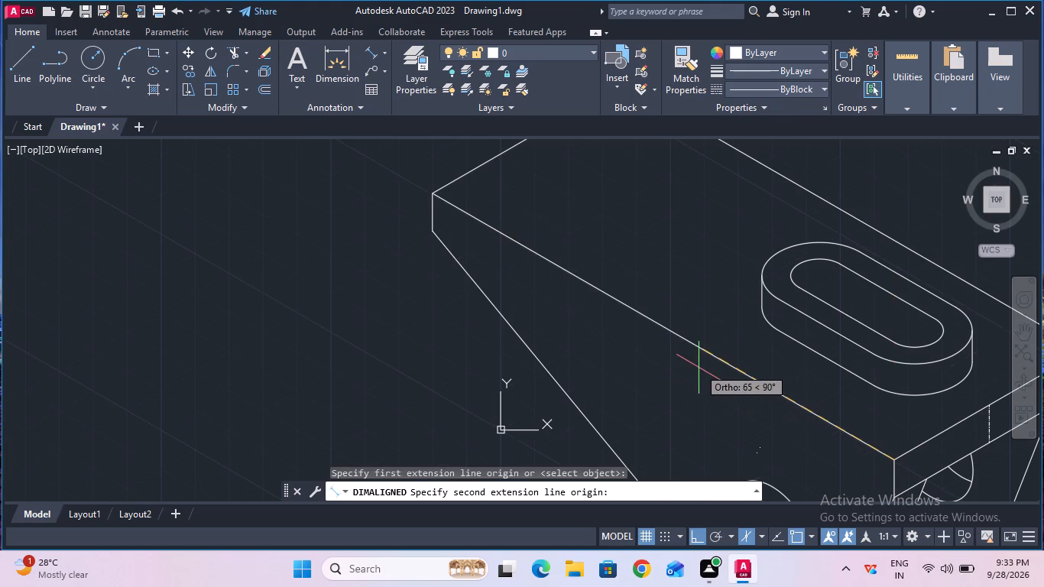
pyautogui.write('120')
pyautogui.press('Return')
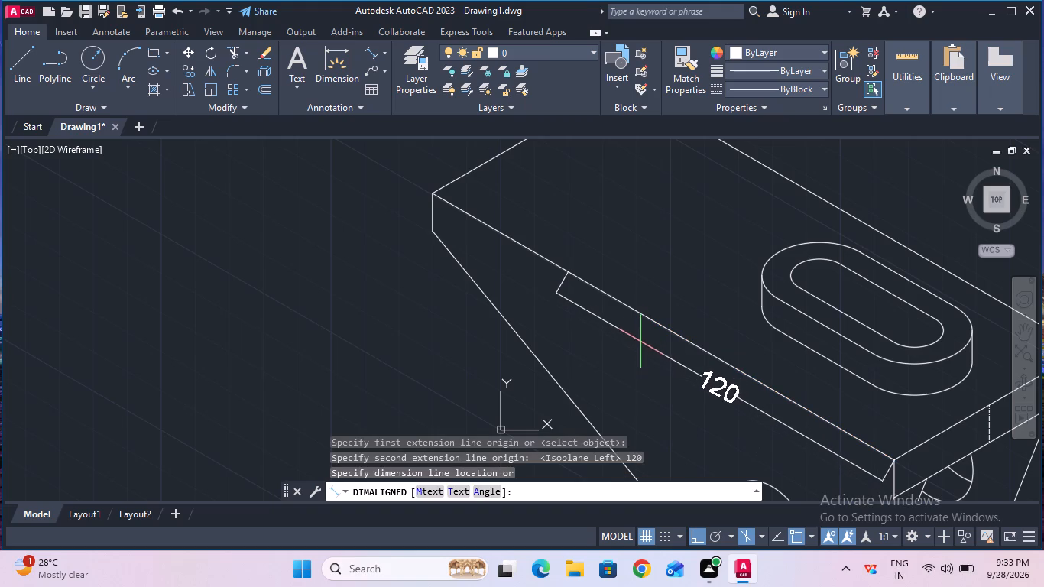
pyautogui.click(638, 348)
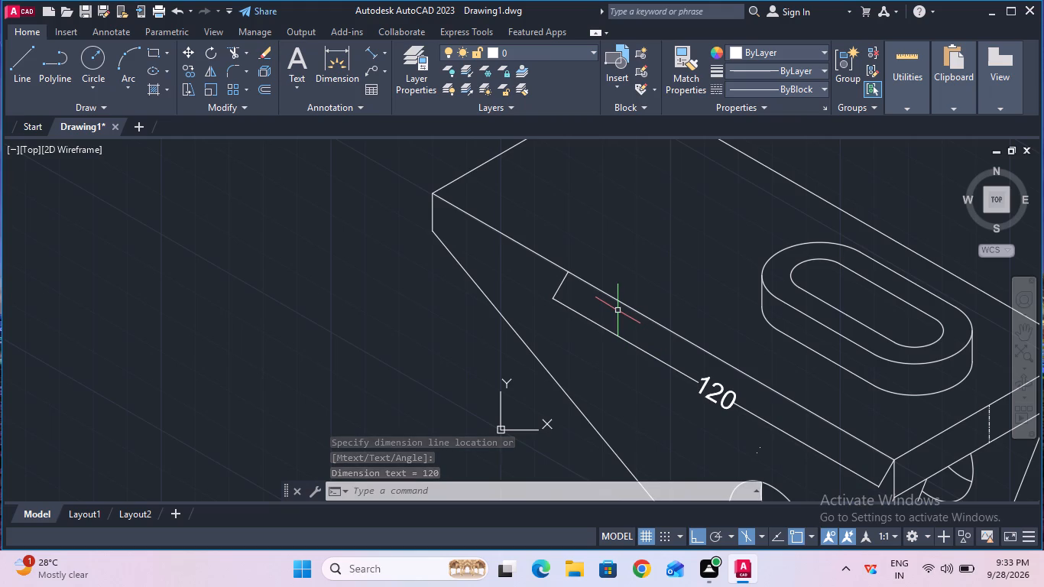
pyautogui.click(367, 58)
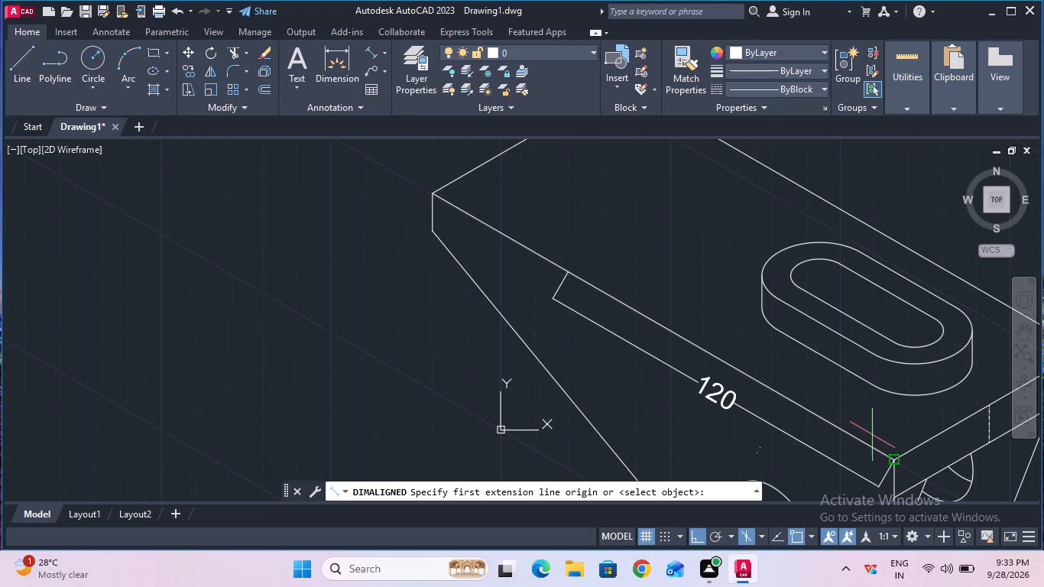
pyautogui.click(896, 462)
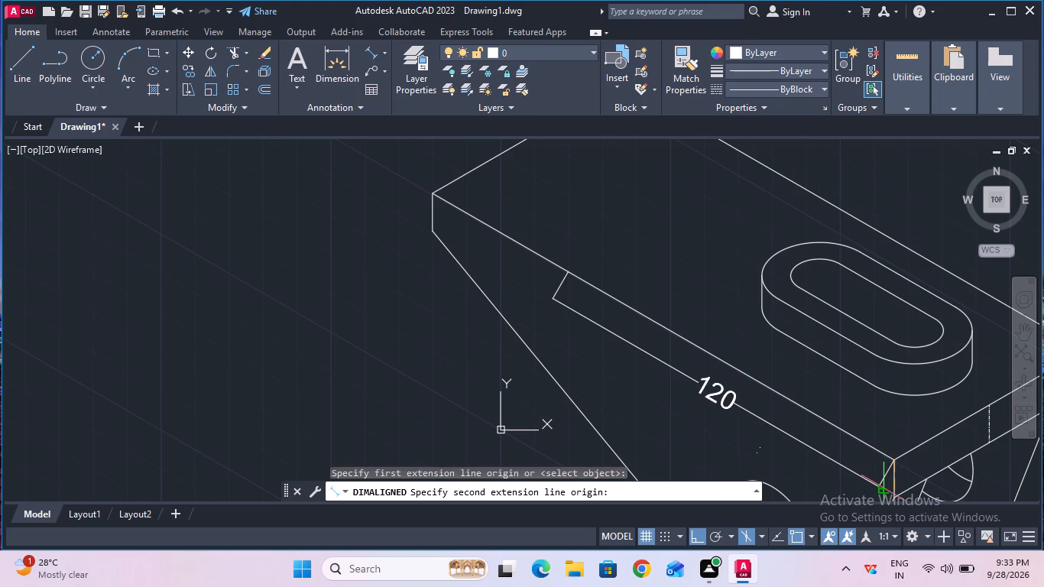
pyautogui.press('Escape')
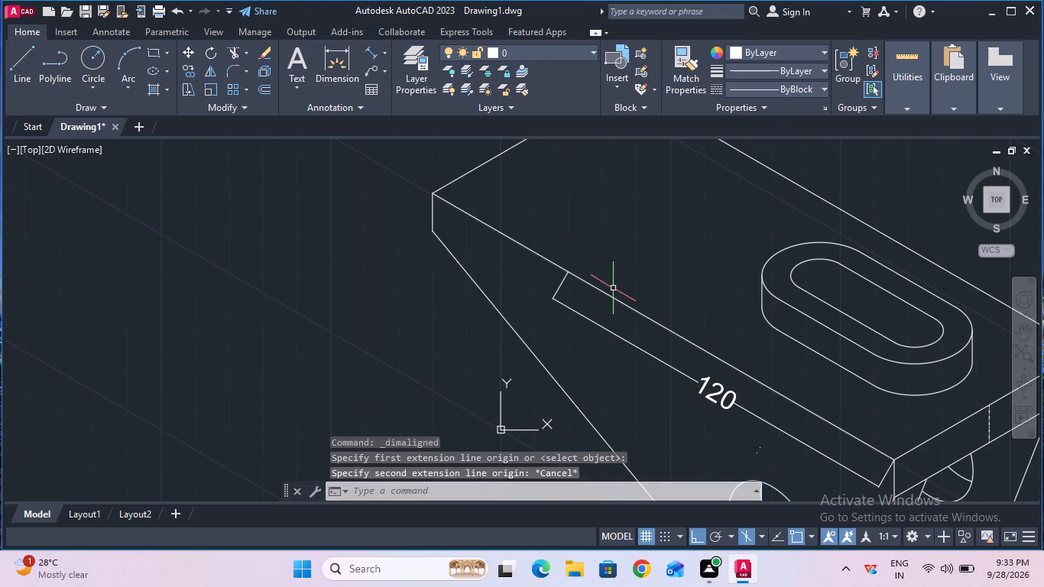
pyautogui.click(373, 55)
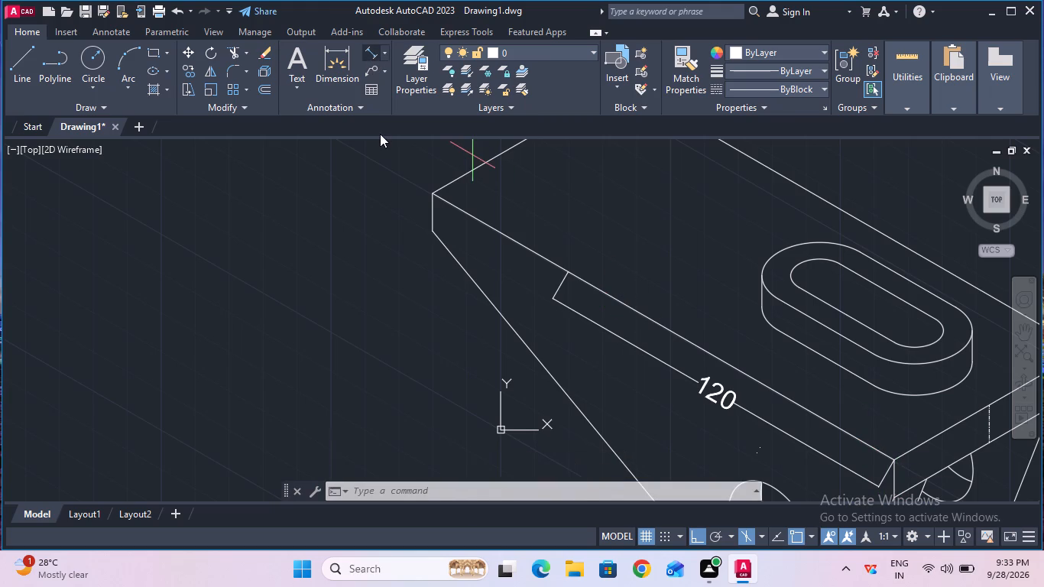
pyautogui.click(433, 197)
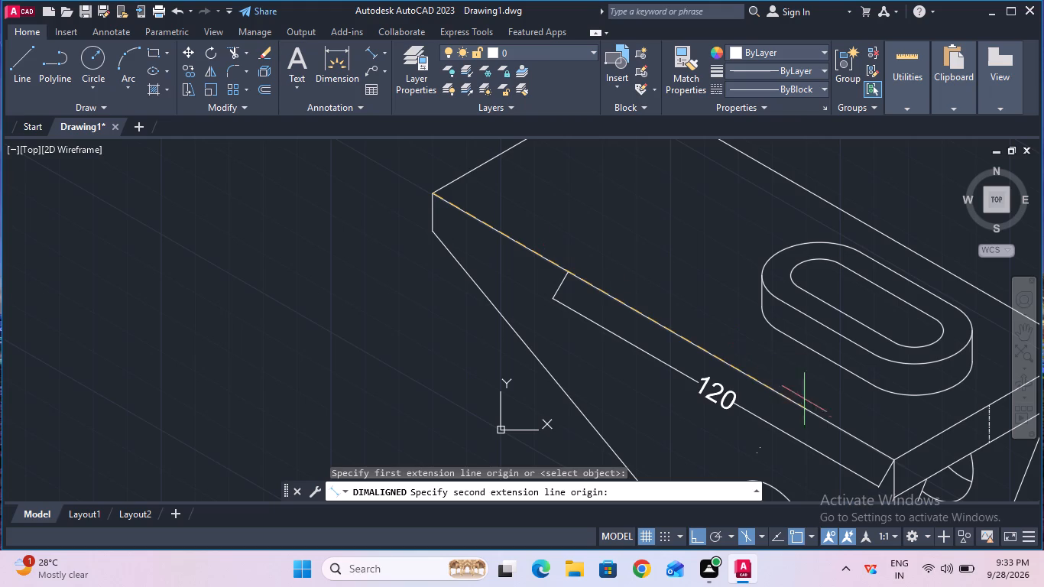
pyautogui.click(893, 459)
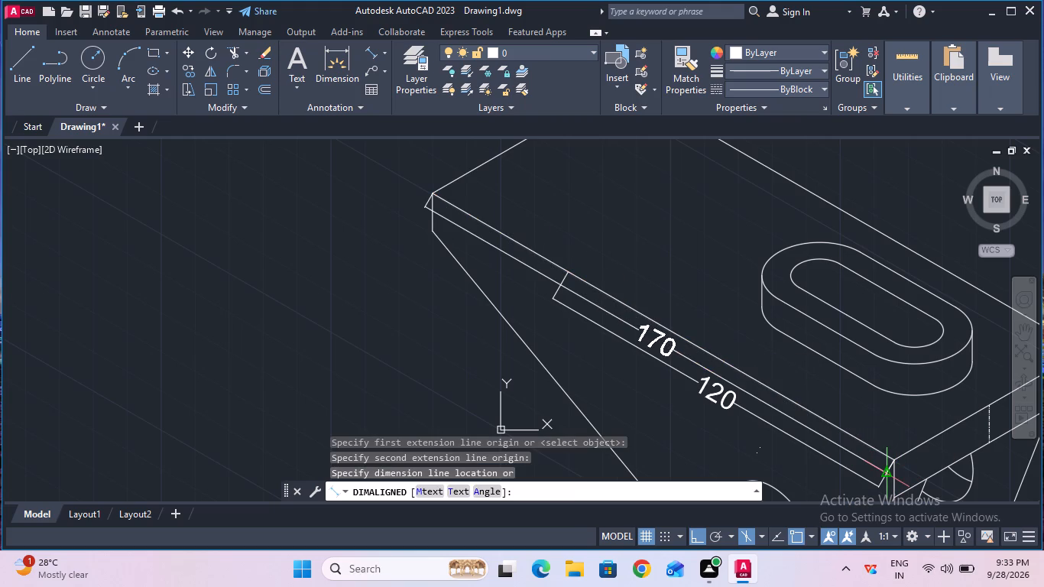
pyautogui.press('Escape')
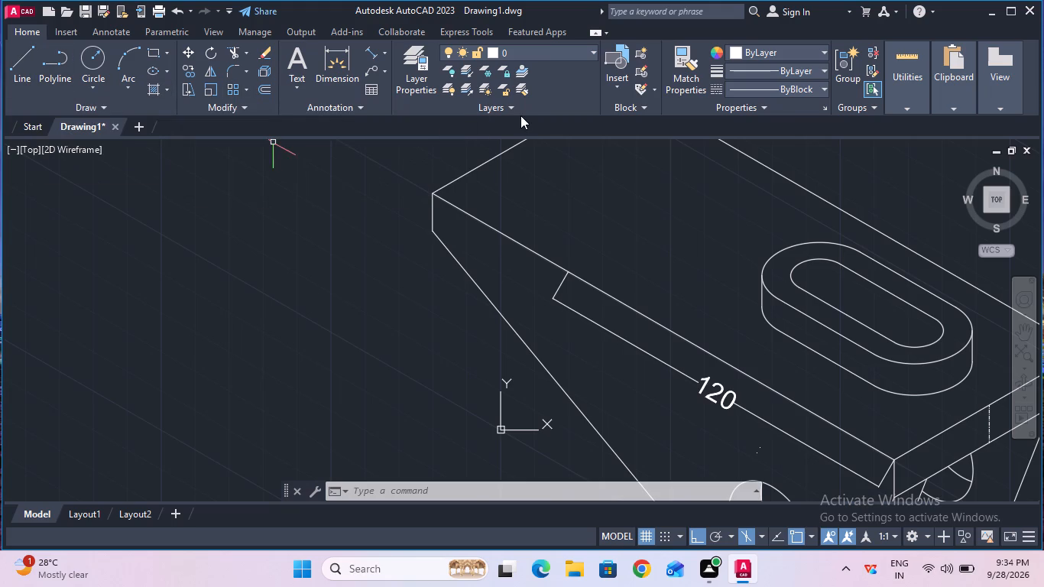
# Set the linetype to CENTER and draw a short line from the 120 mm dimension's far extension line midpoint to the base edge.
pyautogui.click(763, 91)
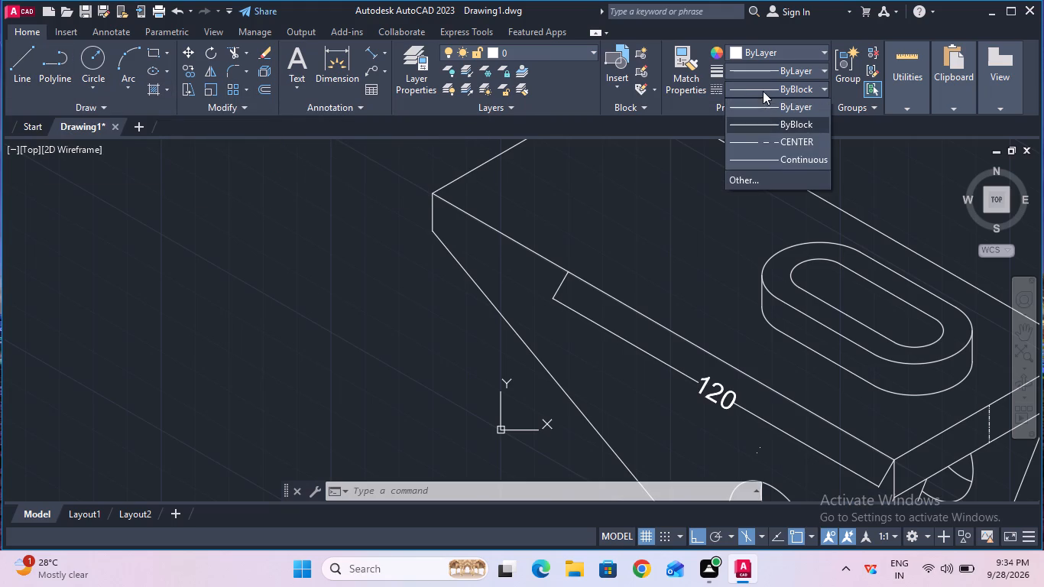
pyautogui.click(764, 143)
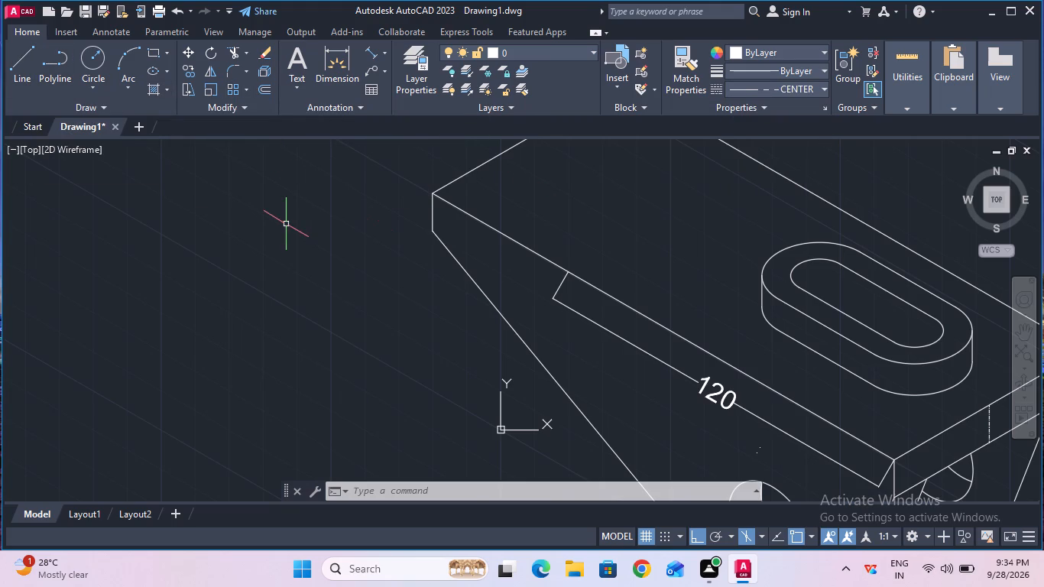
pyautogui.click(29, 73)
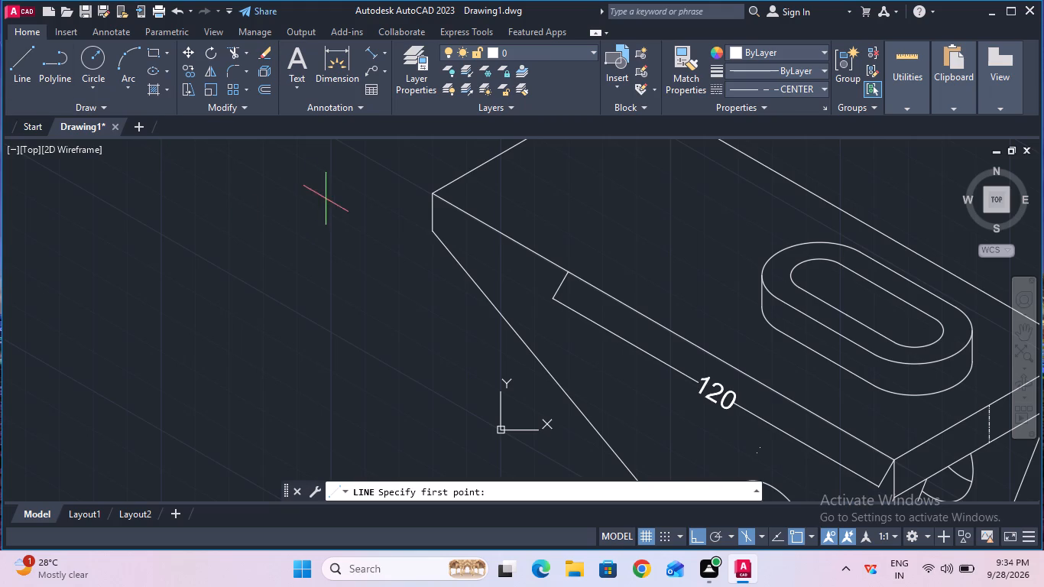
pyautogui.click(556, 284)
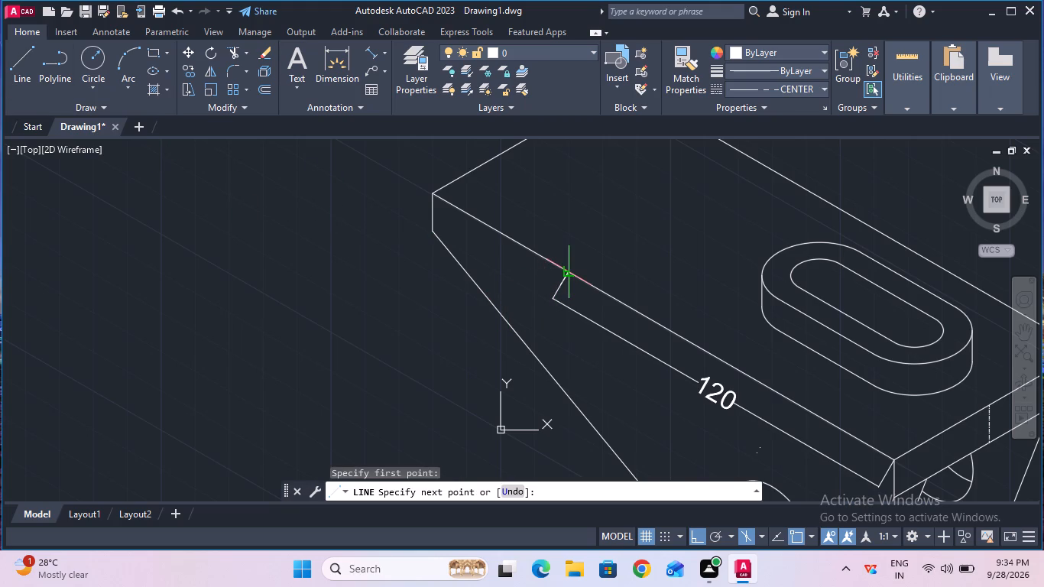
pyautogui.press('F8')
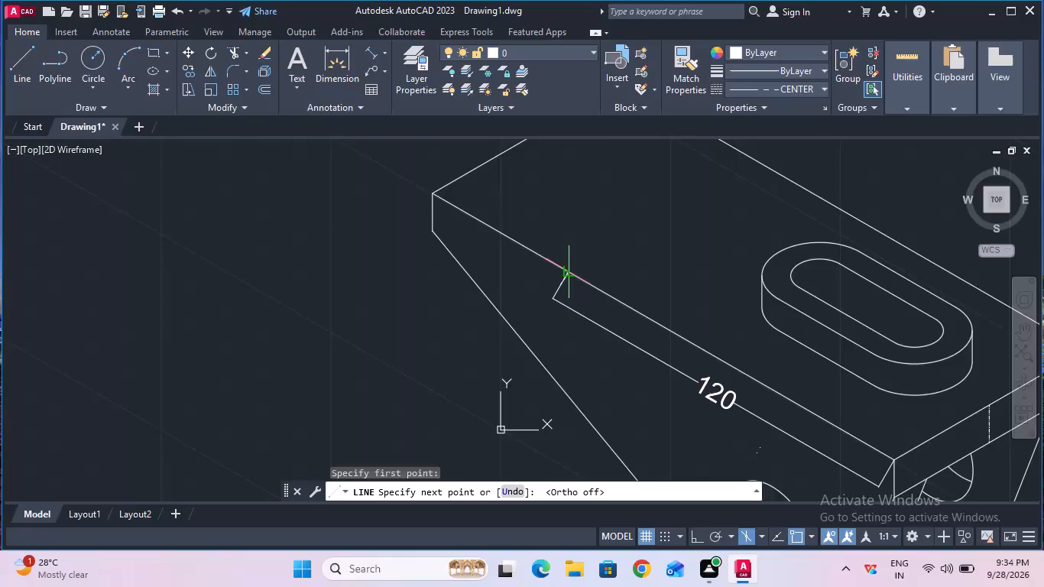
pyautogui.click(569, 272)
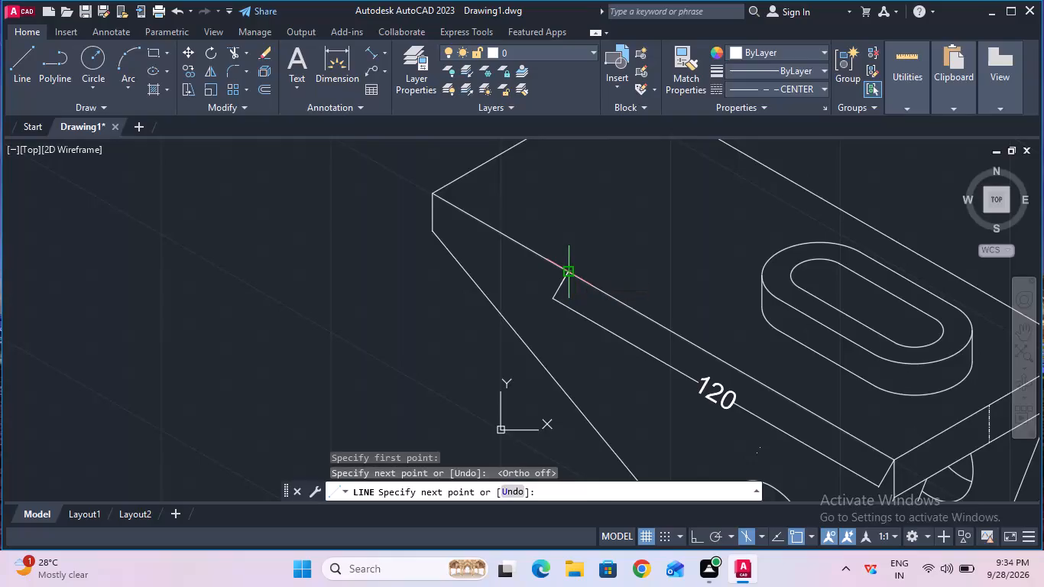
pyautogui.press('Escape')
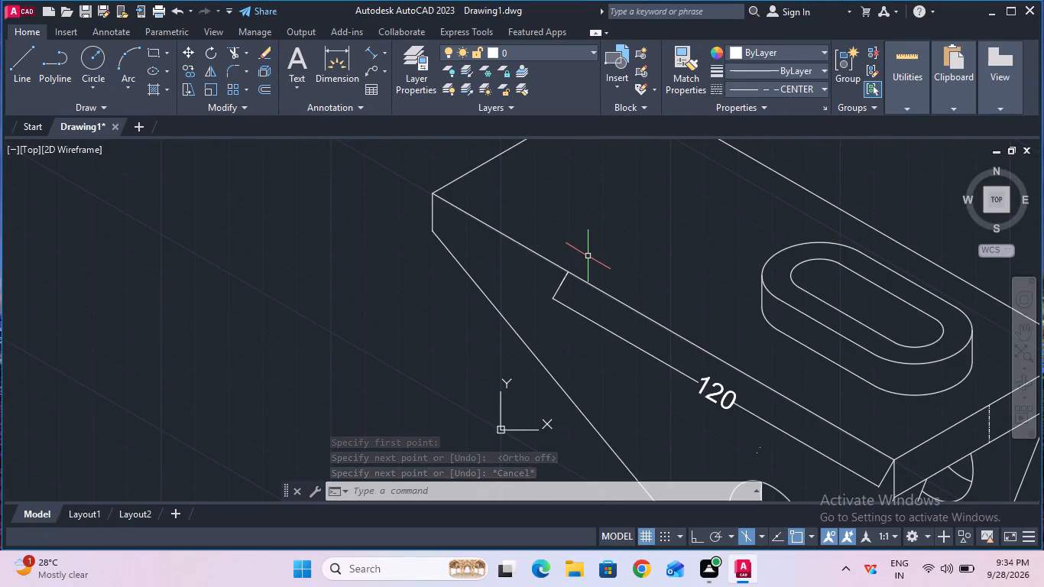
# Erase the 120 mm aligned dimension from the base's long edge.
pyautogui.click(265, 57)
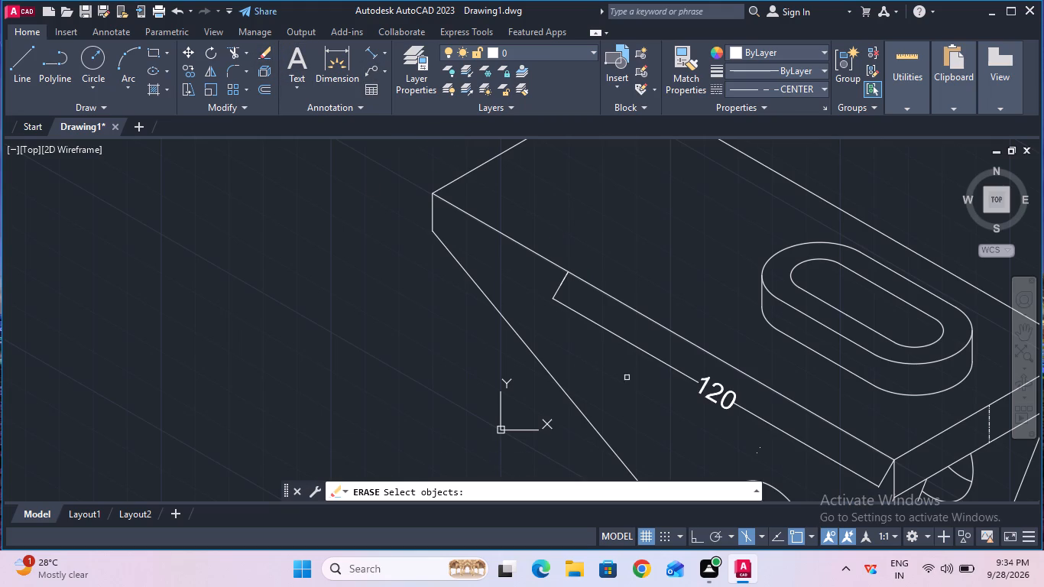
pyautogui.click(678, 370)
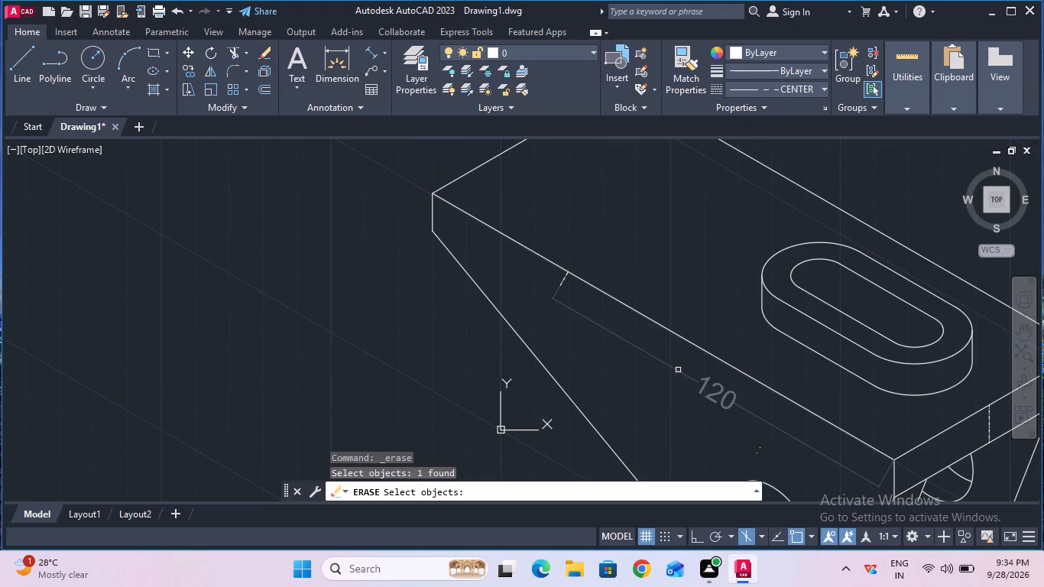
pyautogui.press('Return')
pyautogui.press('Escape')
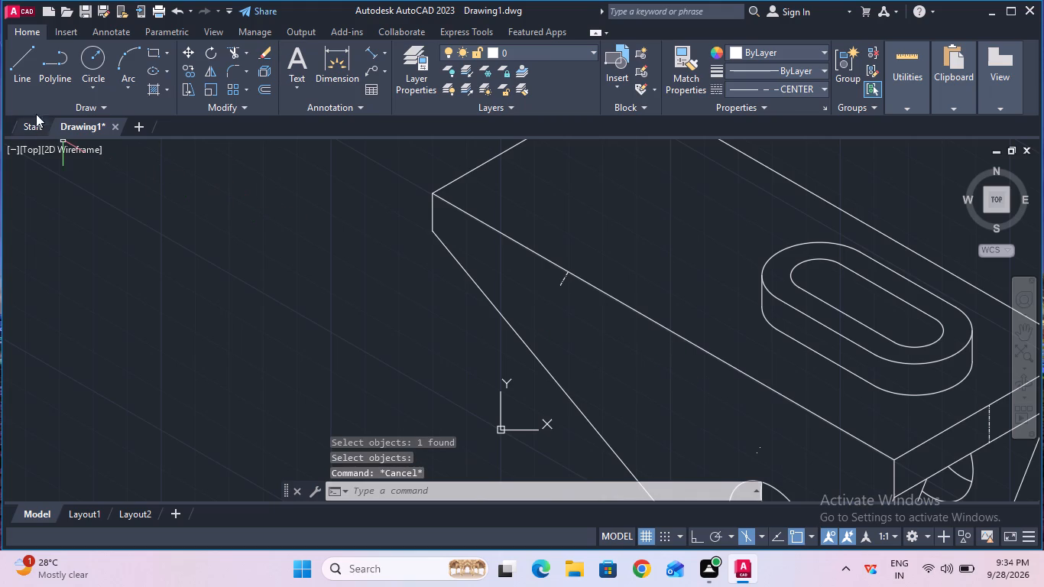
# Draw a 10 mm centre line at 30° across the top face from the short marker line's end on the base edge.
pyautogui.click(19, 86)
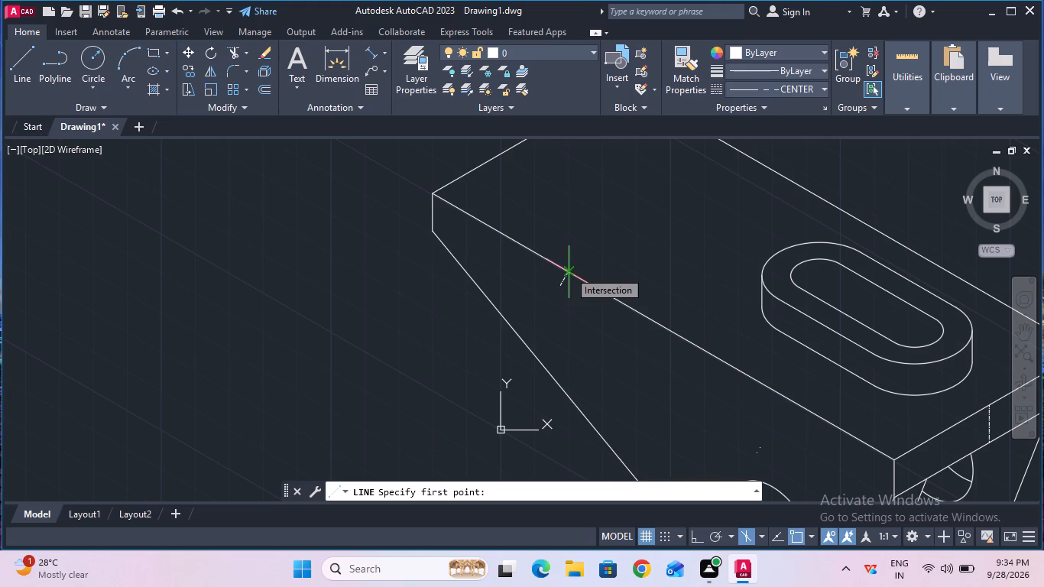
pyautogui.click(569, 271)
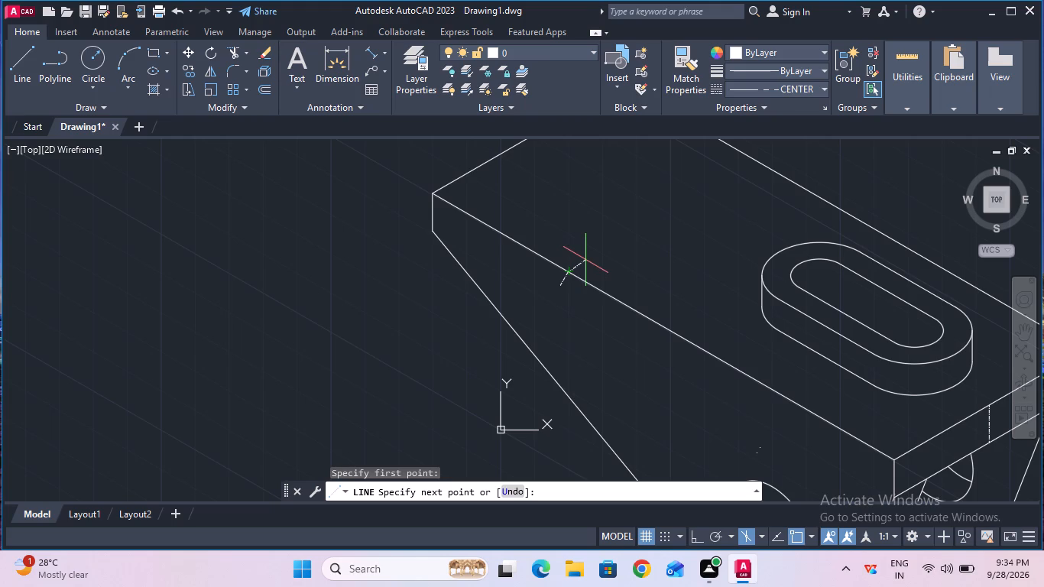
pyautogui.press('F8')
pyautogui.press('F5')
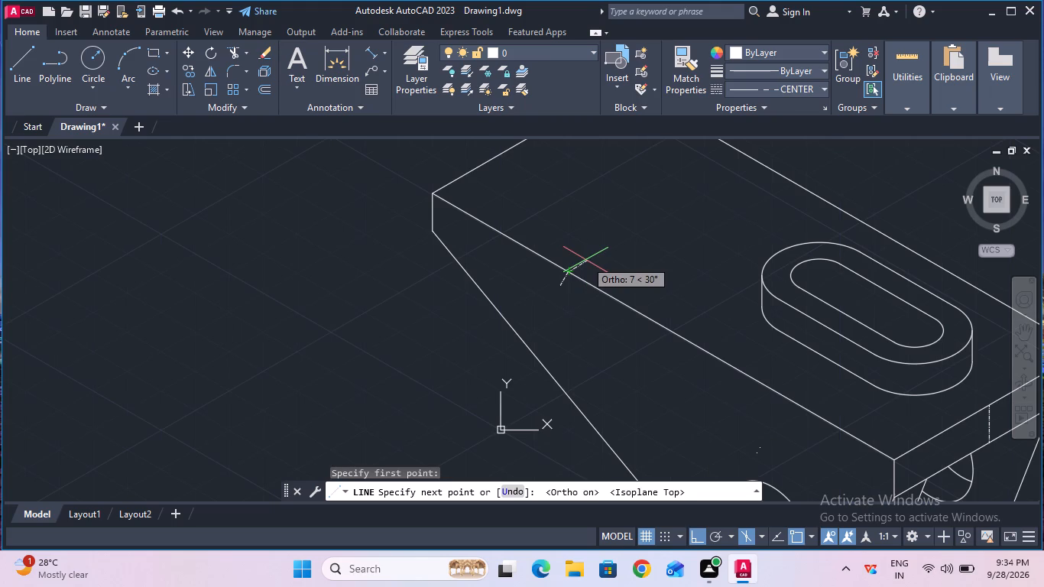
pyautogui.press('1')
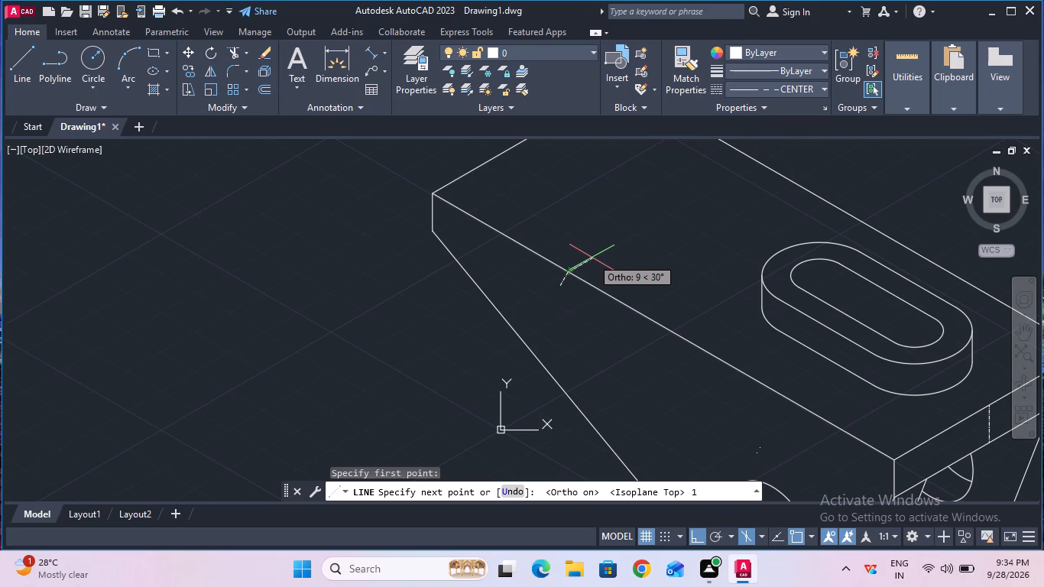
pyautogui.press('0')
pyautogui.press('Return')
pyautogui.press('Escape')
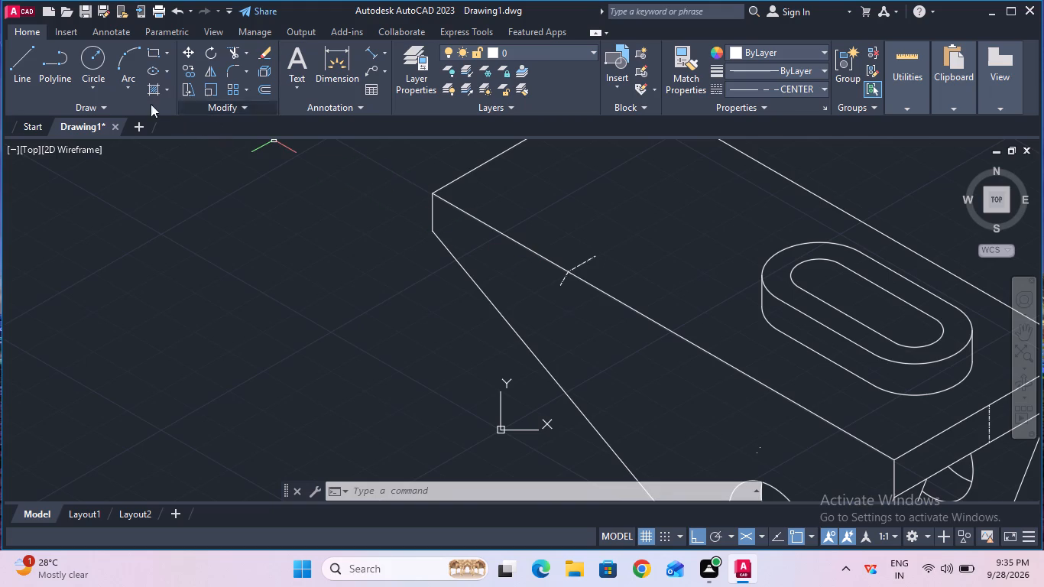
# Set the linetype to ByBlock and draw a 35 mm line at 150° from the 10 mm centre line's inner end.
pyautogui.click(24, 63)
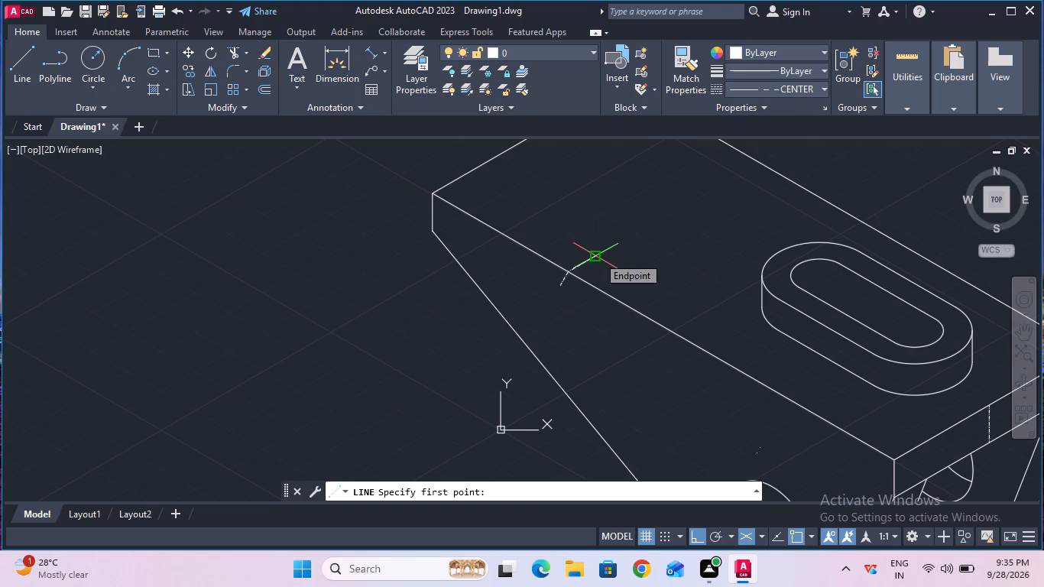
pyautogui.press('Escape')
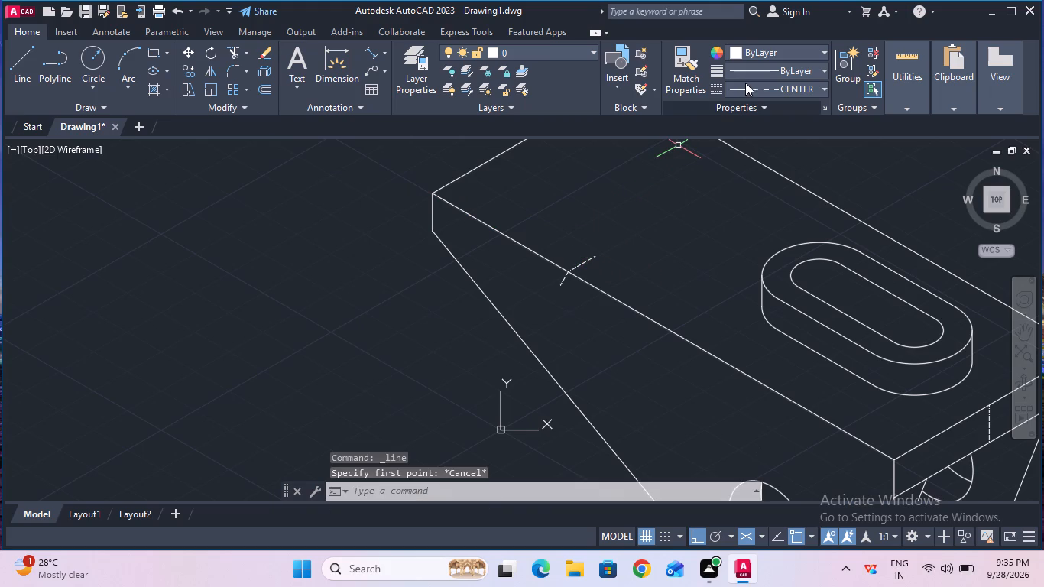
pyautogui.click(747, 88)
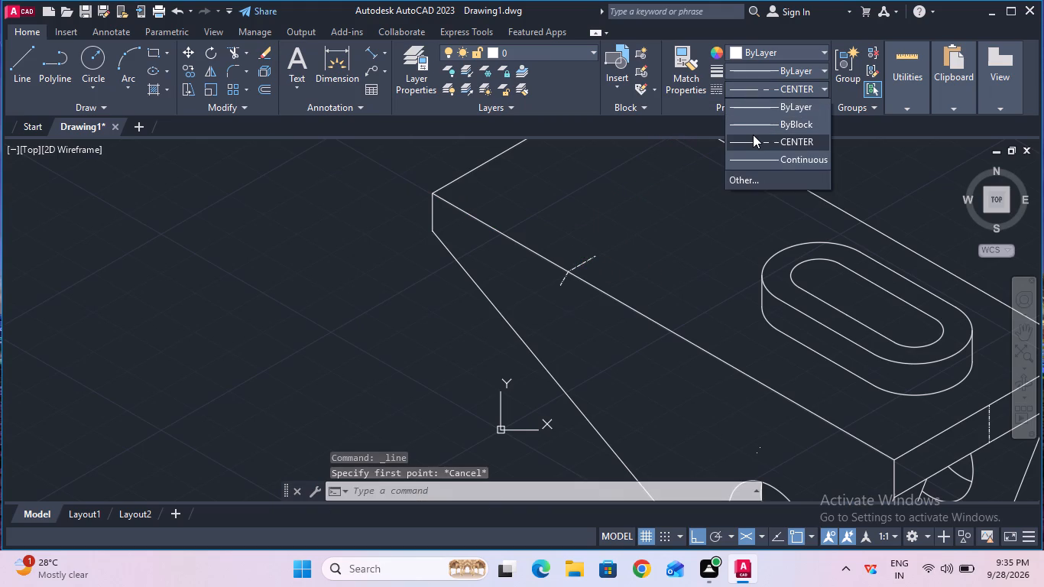
pyautogui.click(753, 131)
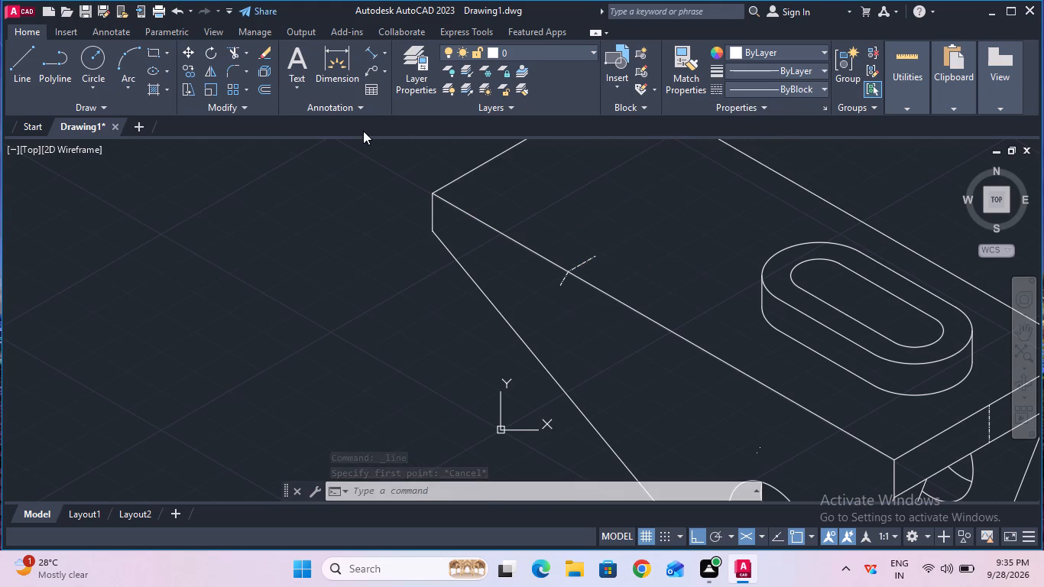
pyautogui.click(21, 67)
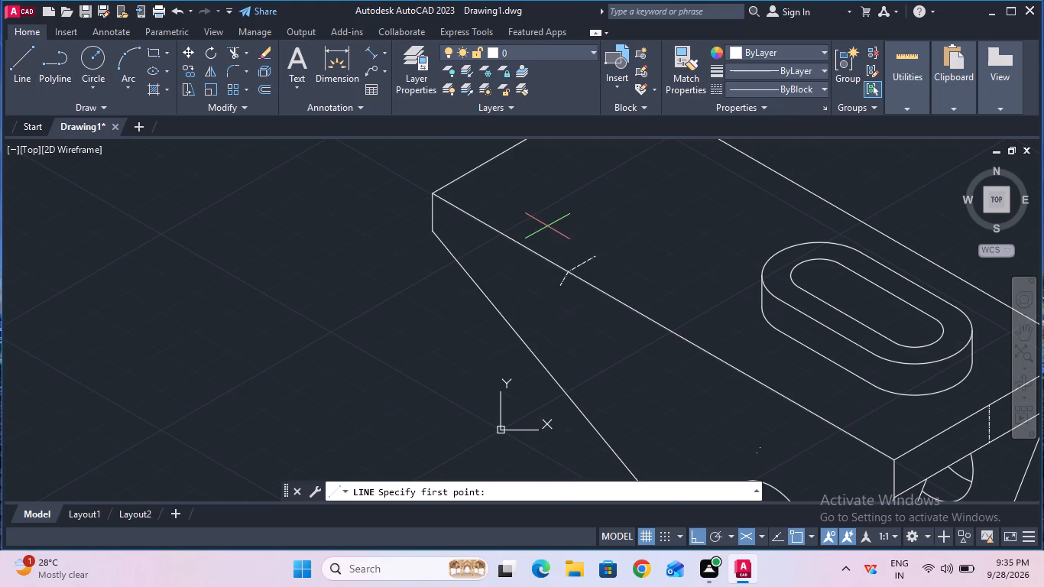
pyautogui.click(596, 256)
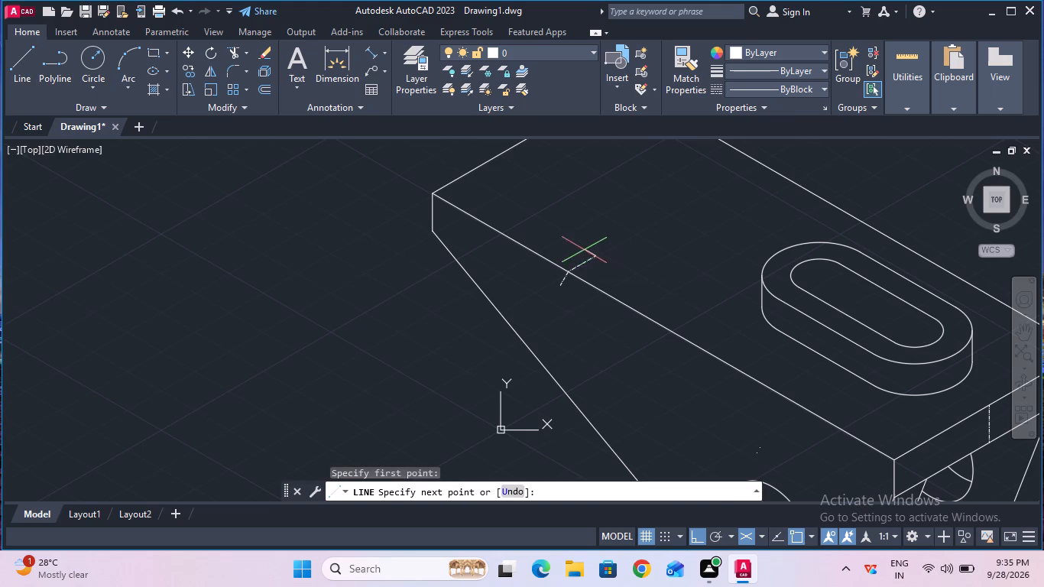
pyautogui.write('35')
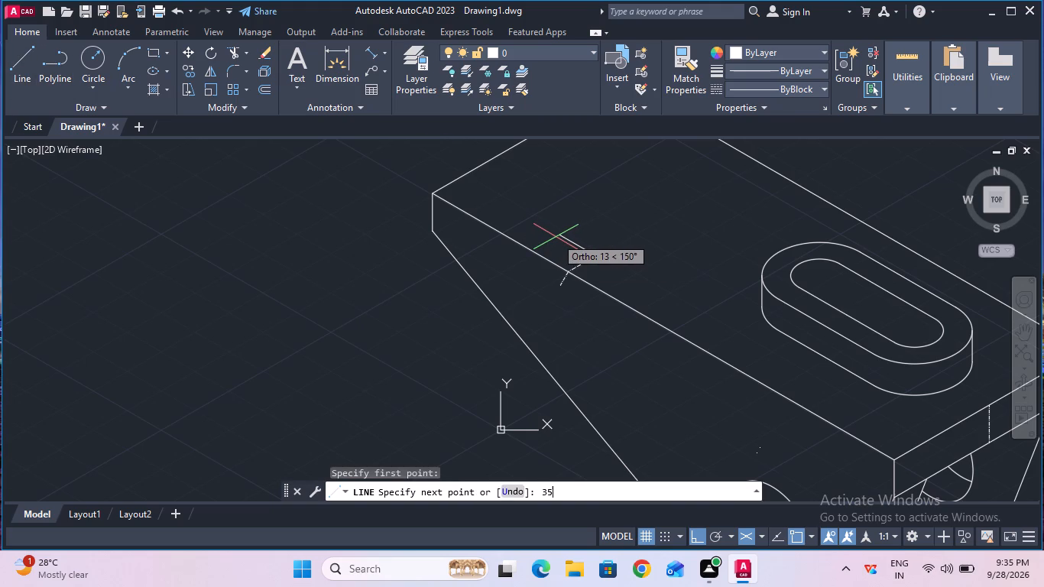
pyautogui.press('Return')
pyautogui.press('Escape')
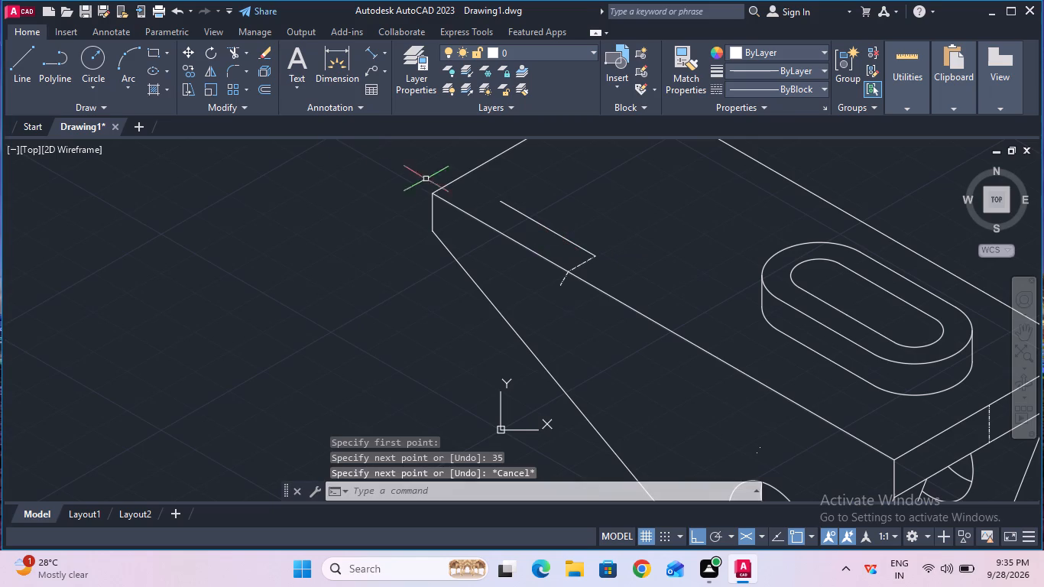
# Draw a second 35 mm line at 330° from the same centre line end, parallel to the base's long edge.
pyautogui.click(33, 73)
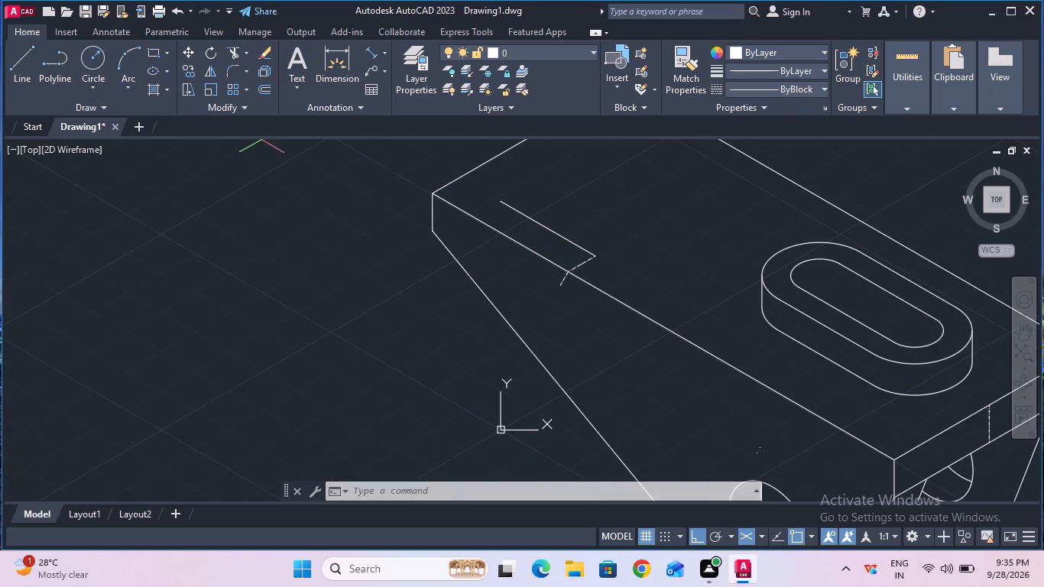
pyautogui.click(597, 256)
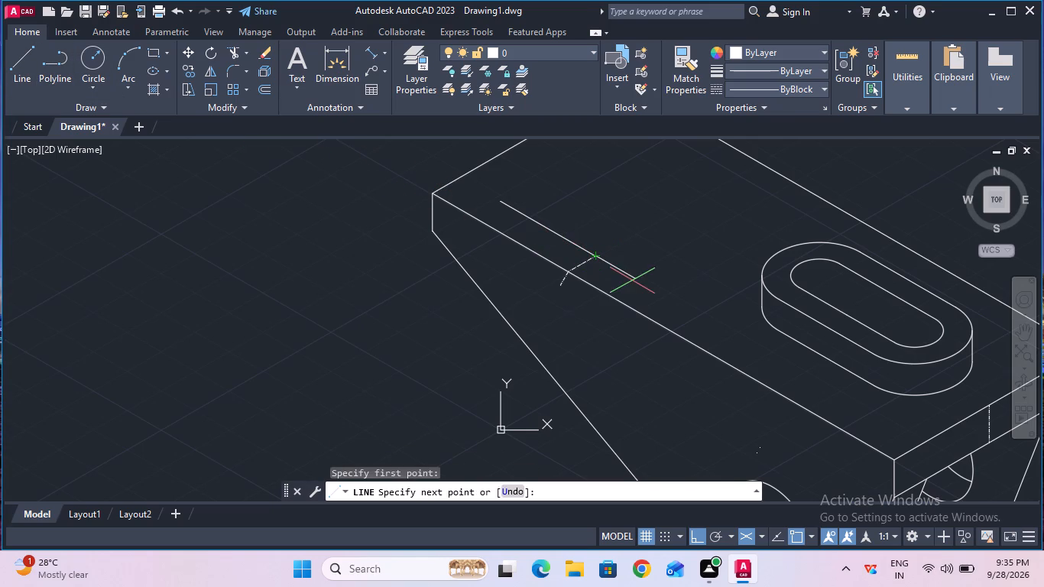
pyautogui.write('35')
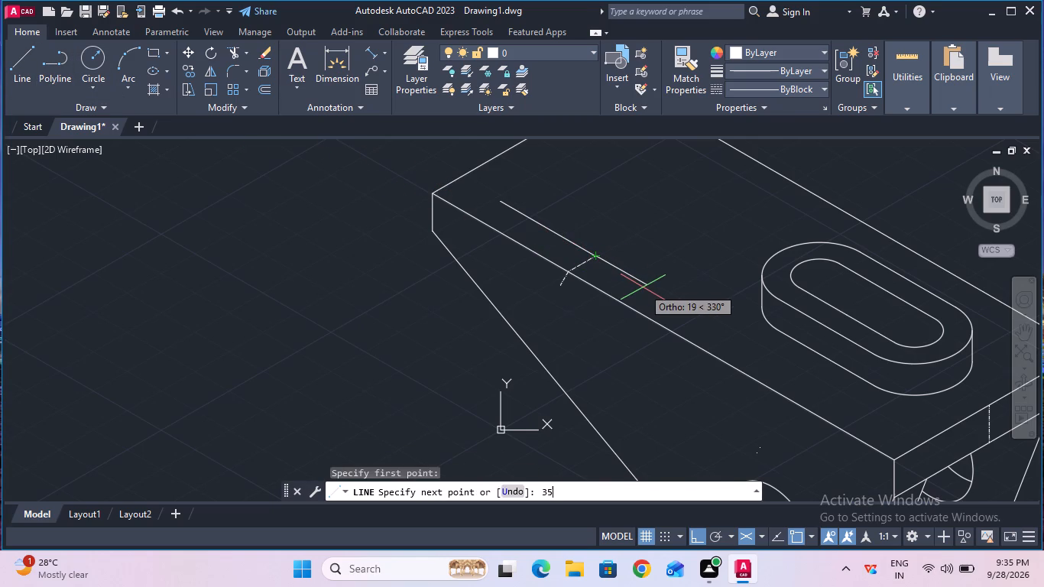
pyautogui.press('Return')
pyautogui.press('Escape')
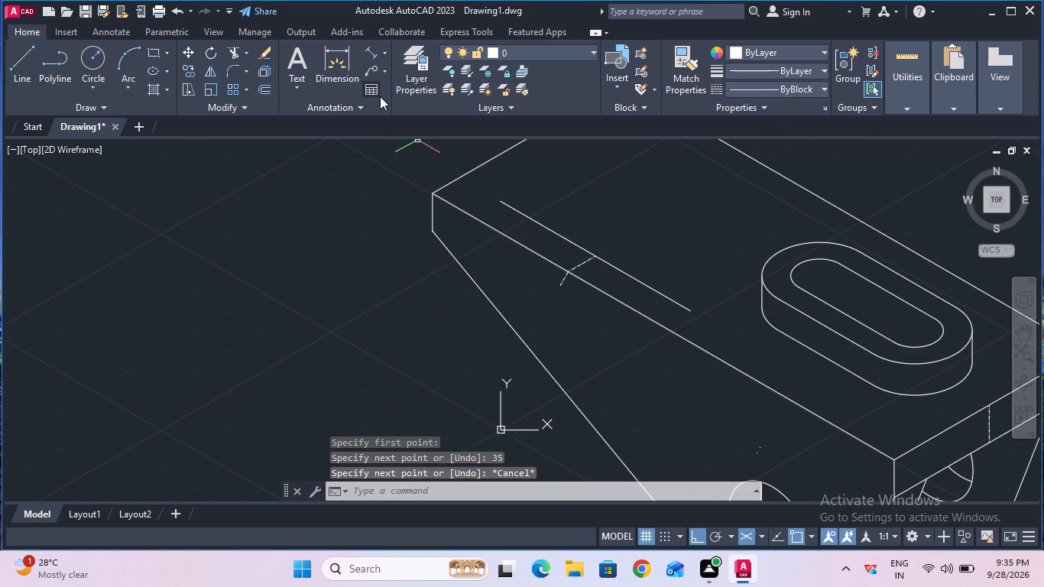
# Trim away the 10 mm centre line and the short marker line at the base's long edge.
pyautogui.click(235, 56)
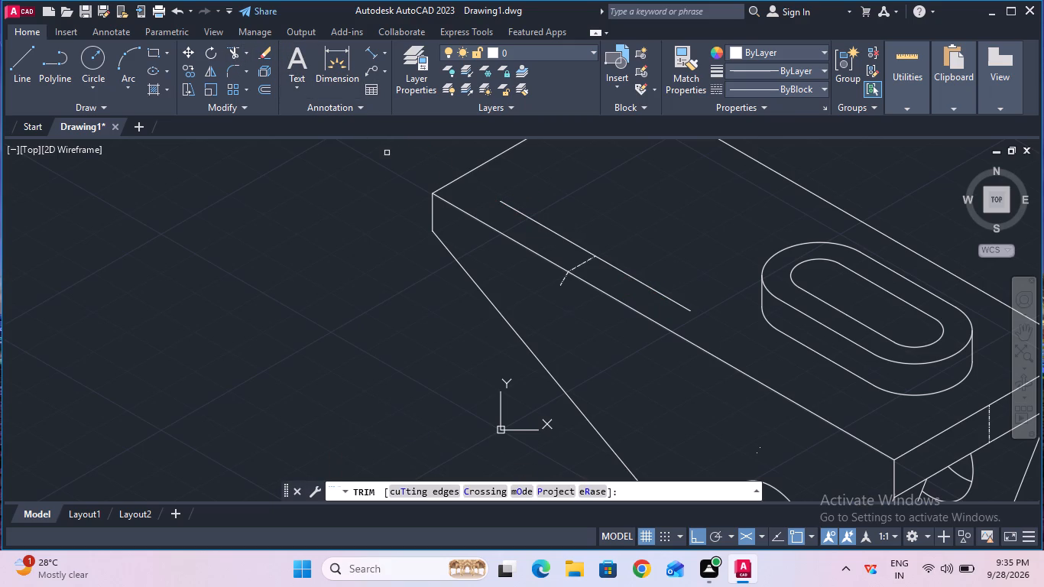
pyautogui.click(575, 268)
pyautogui.click(566, 281)
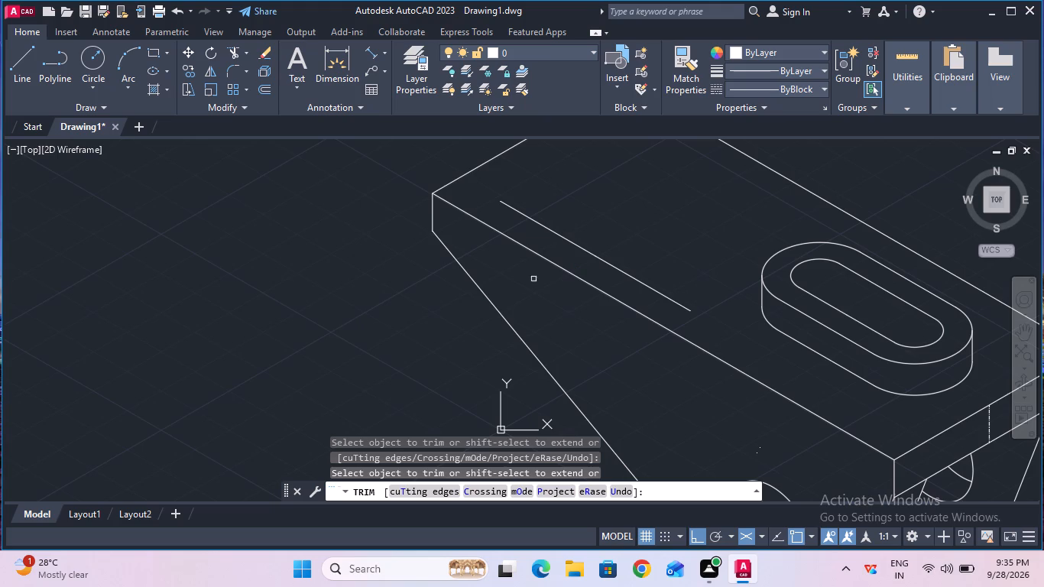
pyautogui.press('Escape')
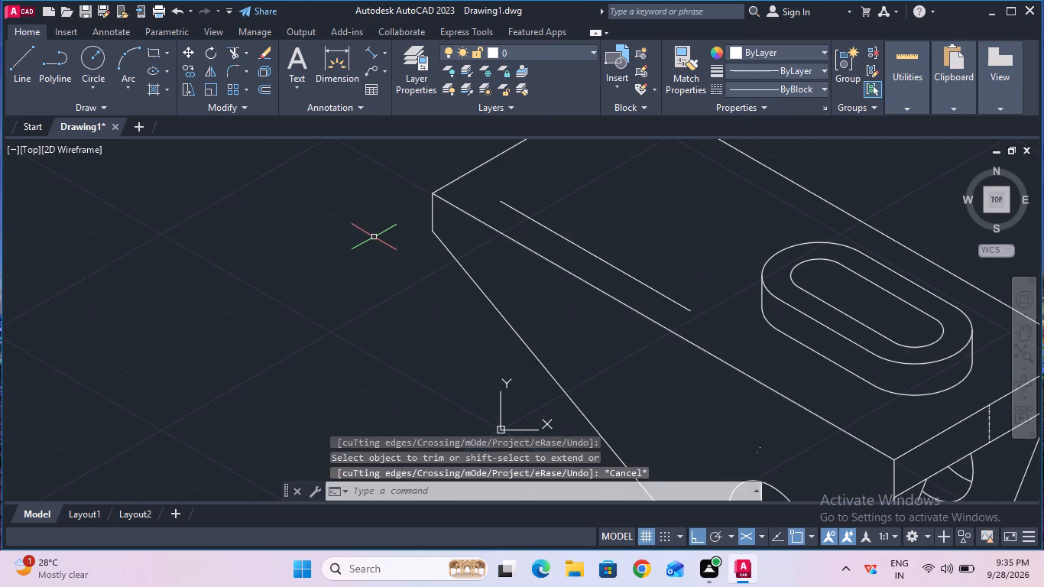
# Join the two collinear 35 mm lines on the top face into a single line.
pyautogui.click(482, 184)
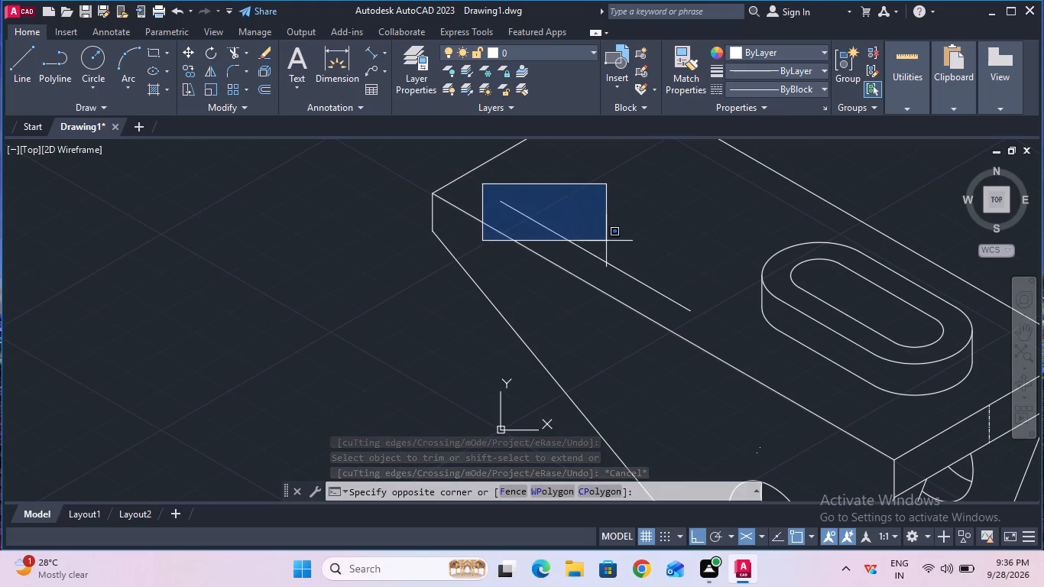
pyautogui.click(708, 318)
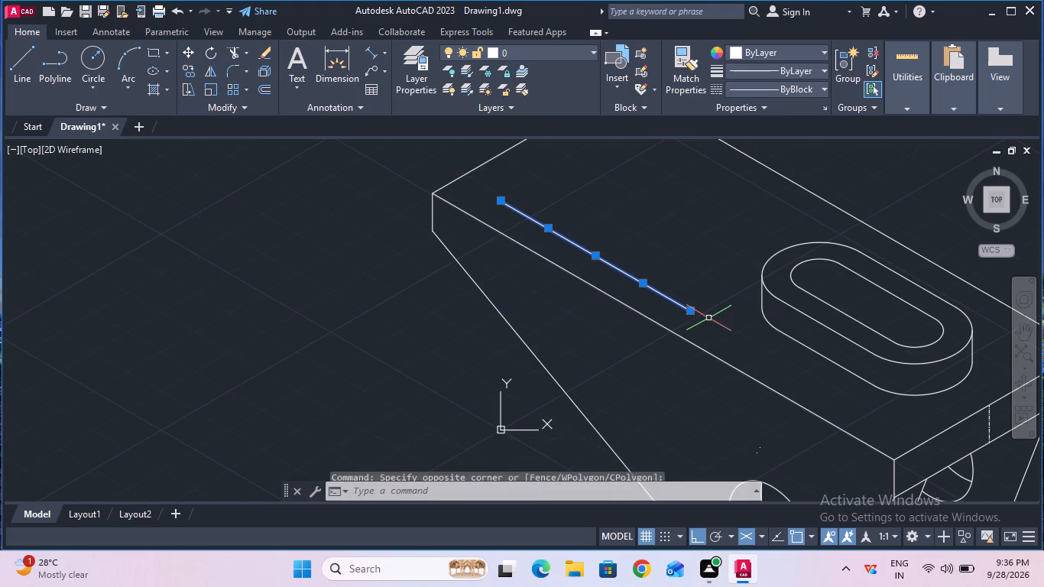
pyautogui.write('joi')
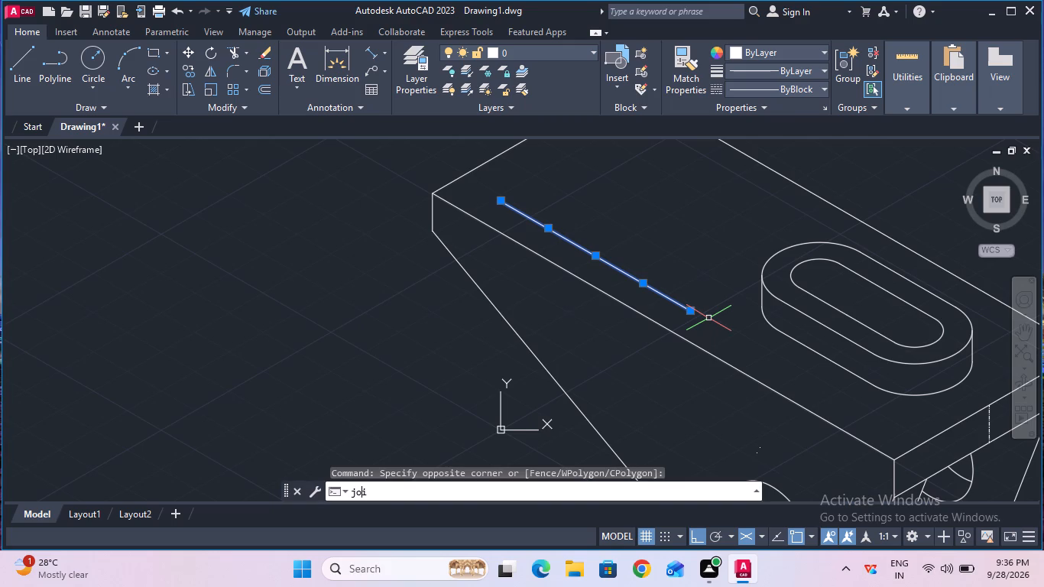
pyautogui.click(436, 465)
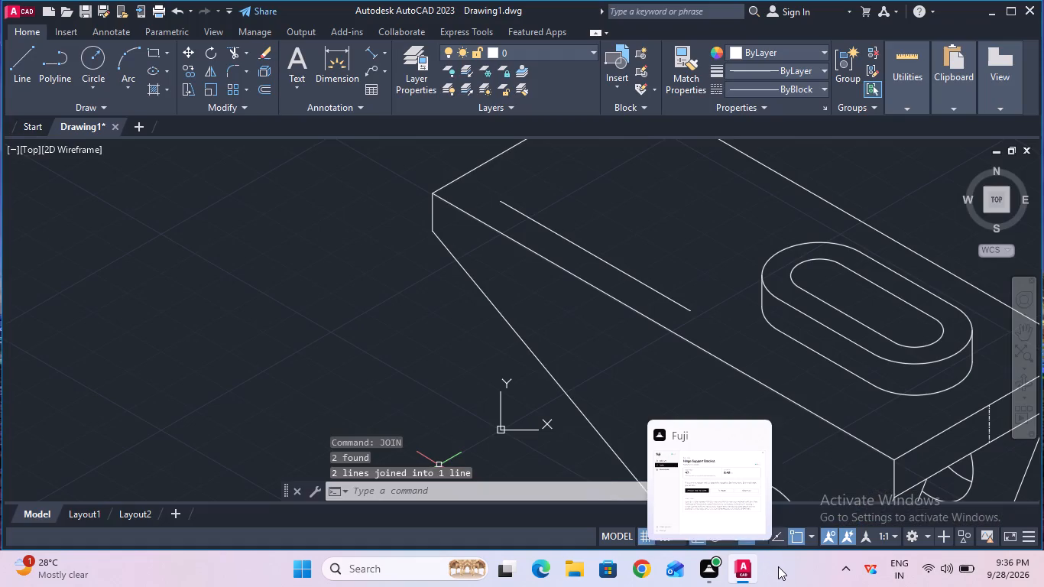
# Set the linetype to CENTER and draw a 50 mm vertical line upward from the joined line's midpoint in the right isoplane.
pyautogui.keyDown('ctrl'); pyautogui.scroll(2, 663, 356); pyautogui.keyUp('ctrl')
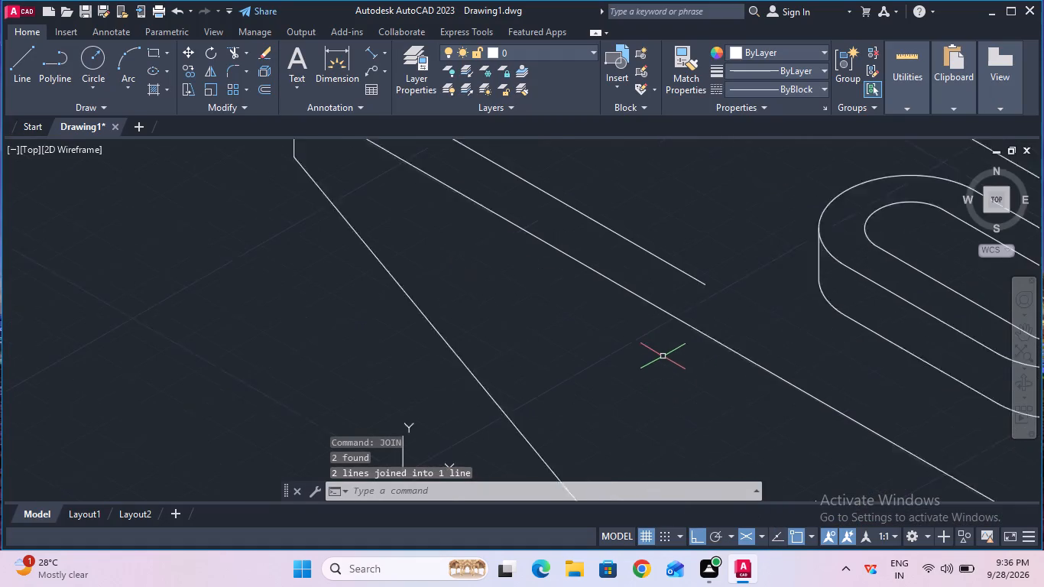
pyautogui.keyDown('ctrl'); pyautogui.scroll(-3, 663, 356); pyautogui.keyUp('ctrl')
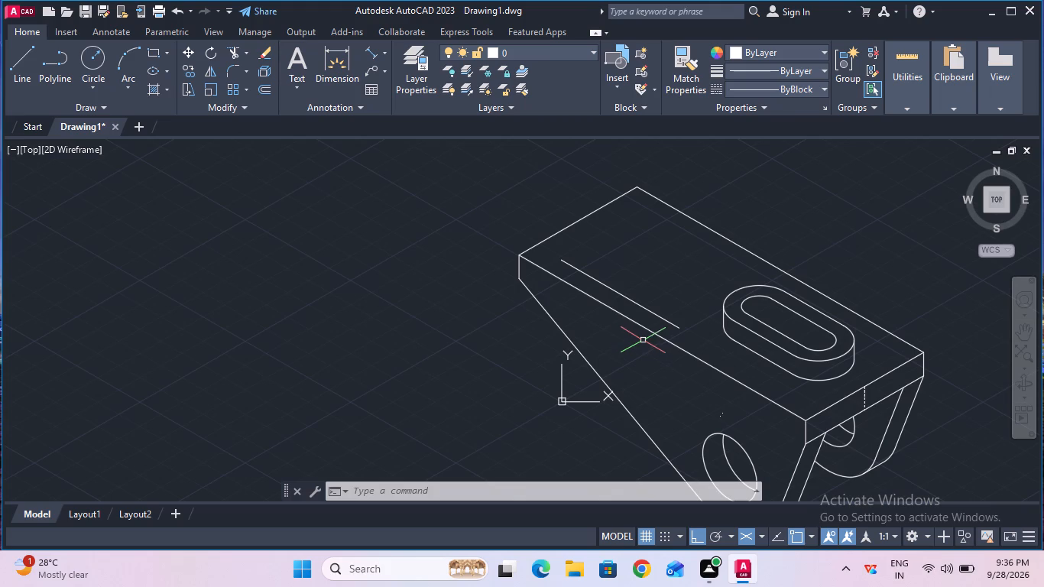
pyautogui.click(753, 85)
pyautogui.click(757, 138)
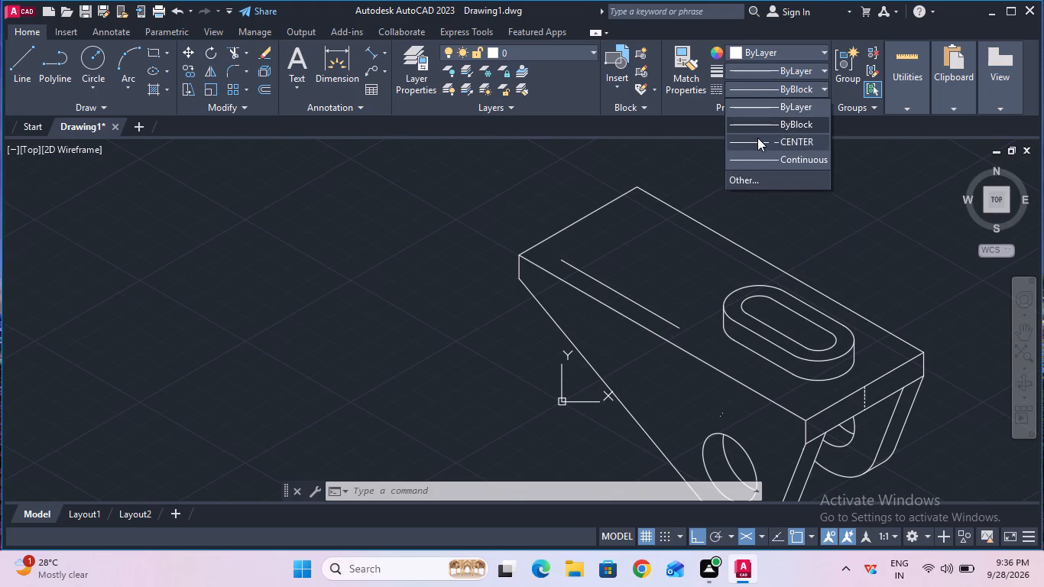
pyautogui.click(30, 73)
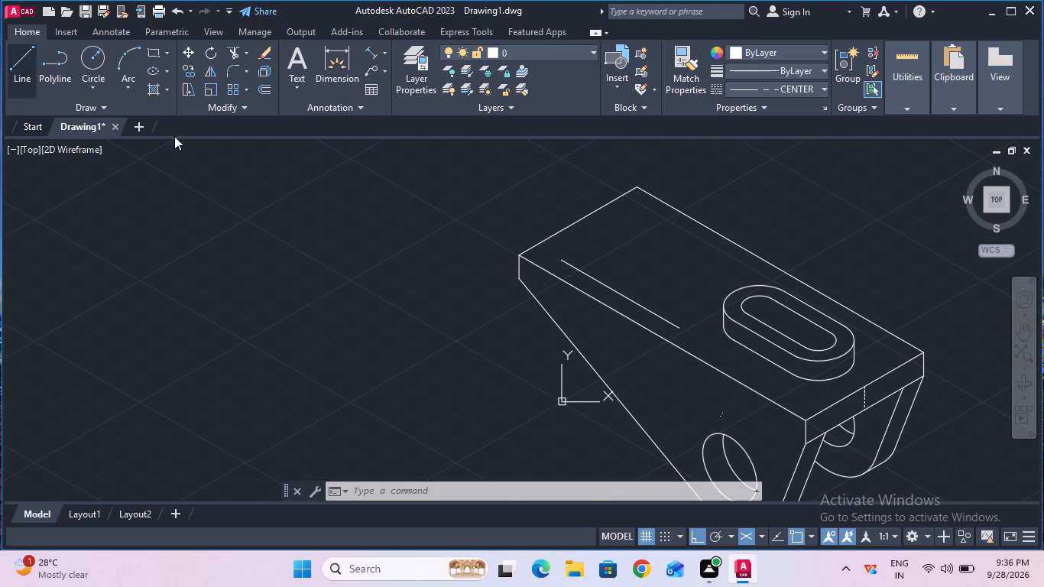
pyautogui.click(621, 293)
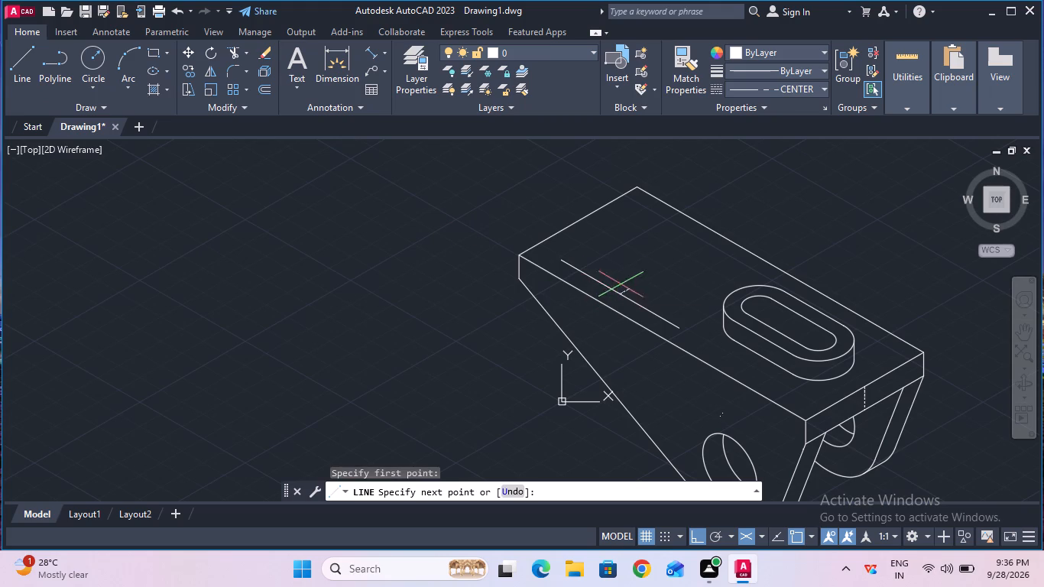
pyautogui.press('F5')
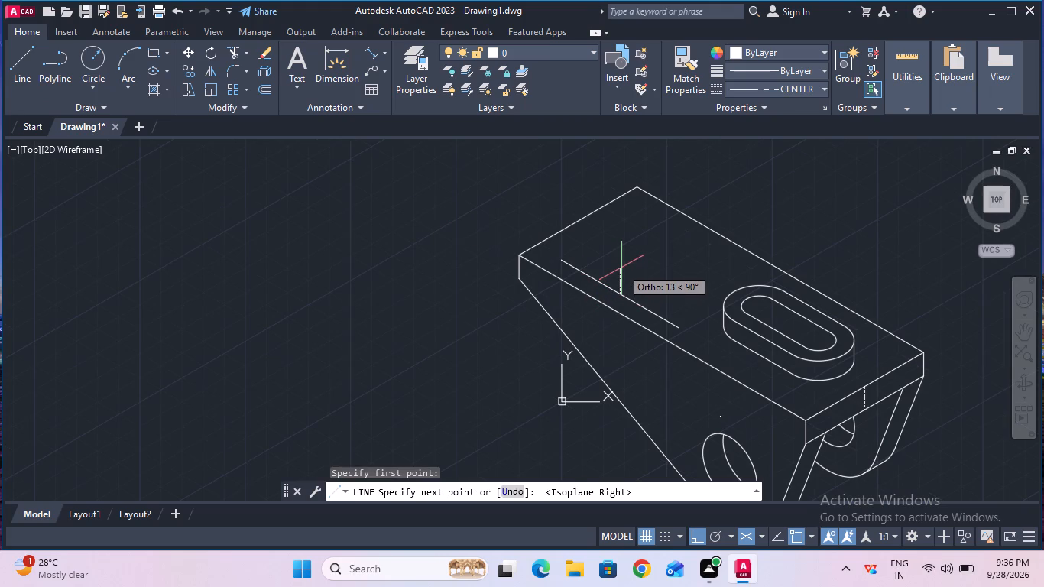
pyautogui.write('50')
pyautogui.press('Return')
pyautogui.press('Escape')
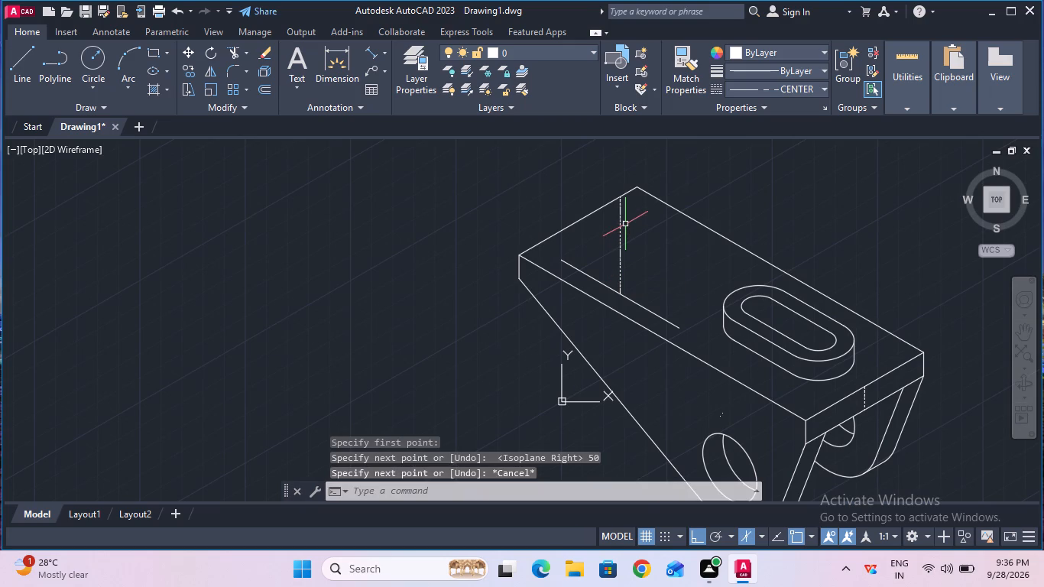
# Set the current linetype back to ByBlock.
pyautogui.keyDown('ctrl'); pyautogui.scroll(2, 625, 224); pyautogui.keyUp('ctrl')
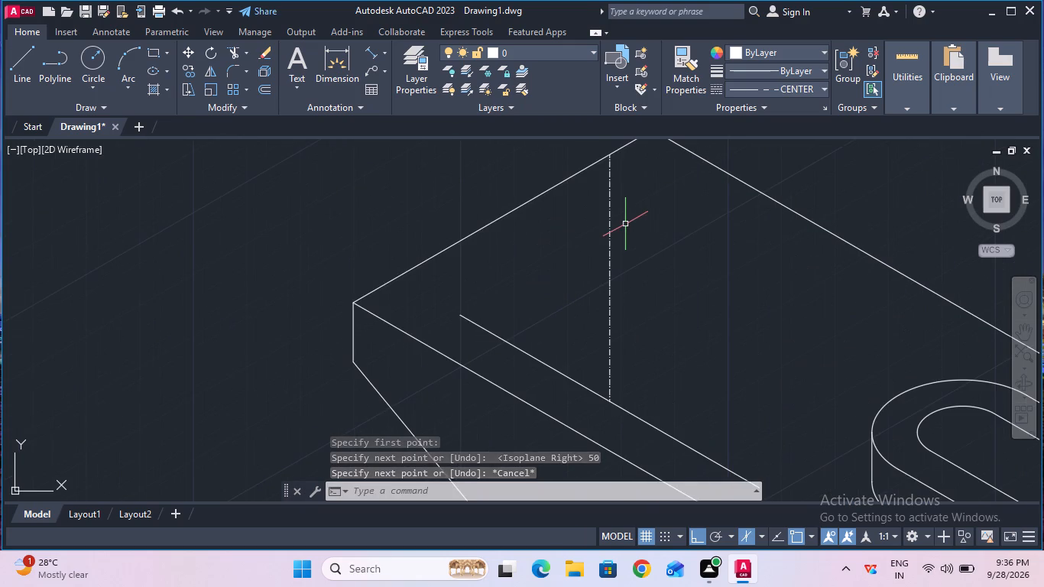
pyautogui.keyDown('ctrl'); pyautogui.scroll(-2, 625, 224); pyautogui.keyUp('ctrl')
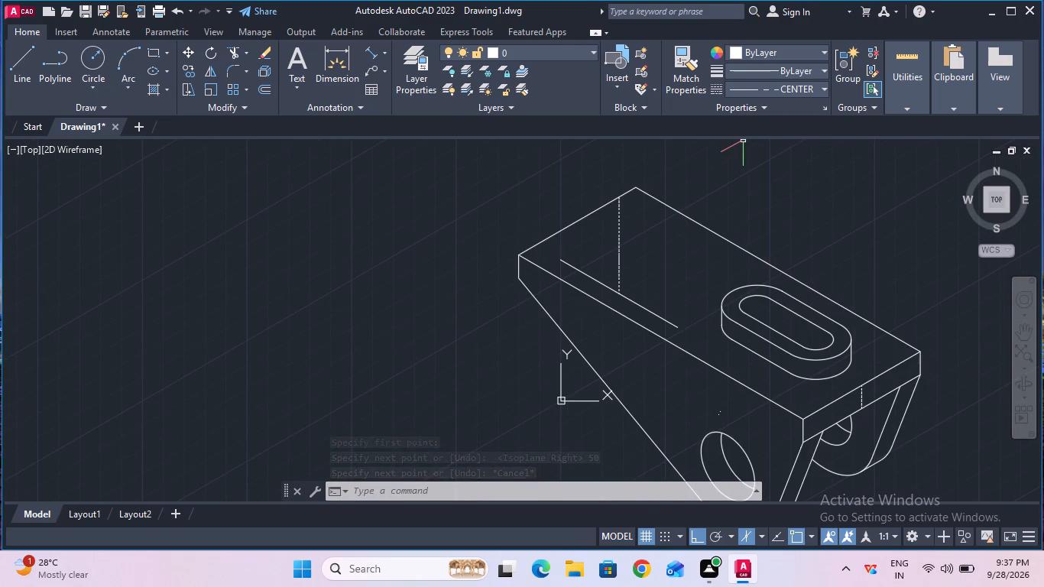
pyautogui.click(789, 95)
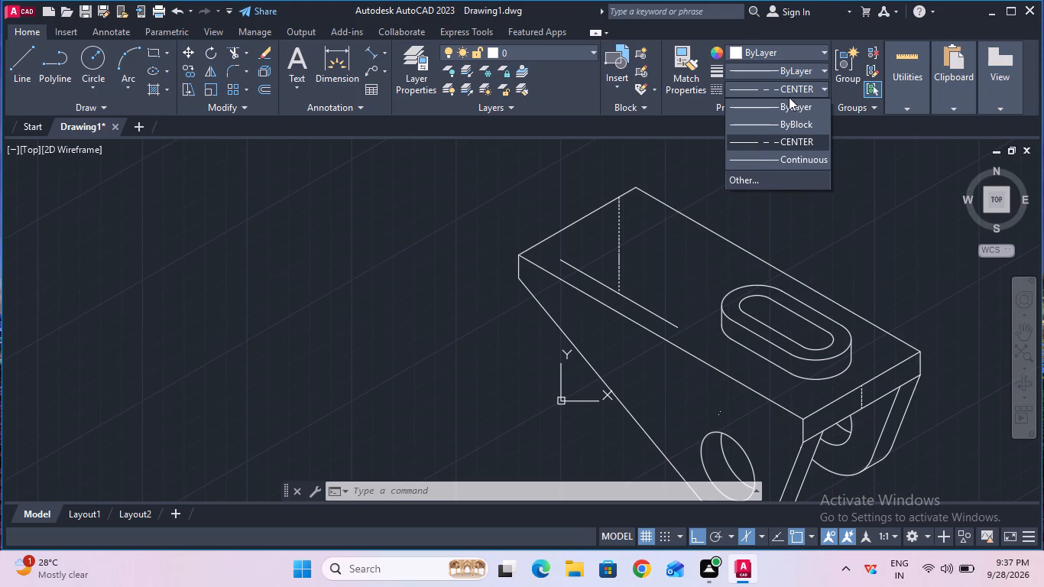
pyautogui.click(790, 118)
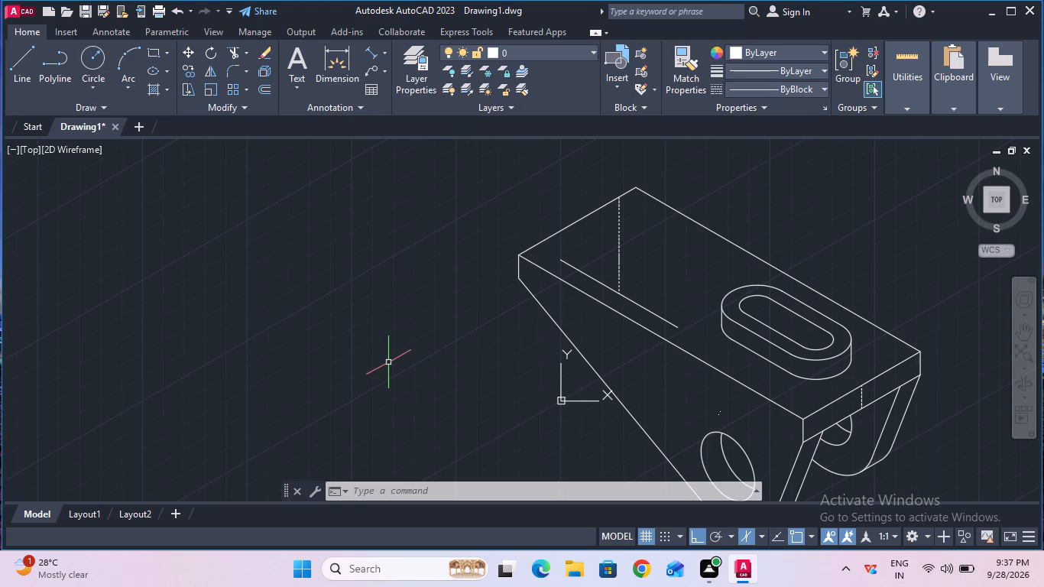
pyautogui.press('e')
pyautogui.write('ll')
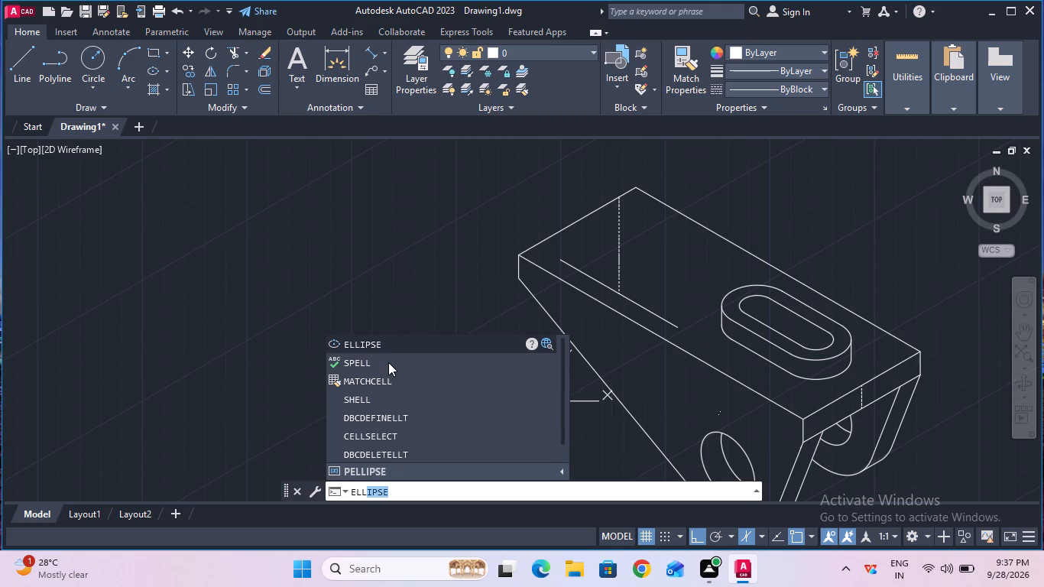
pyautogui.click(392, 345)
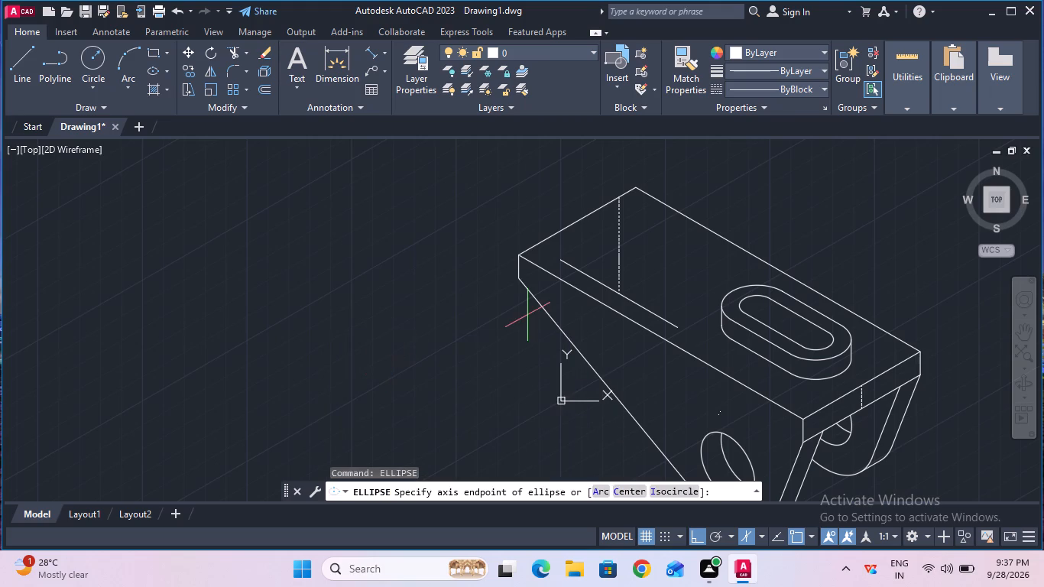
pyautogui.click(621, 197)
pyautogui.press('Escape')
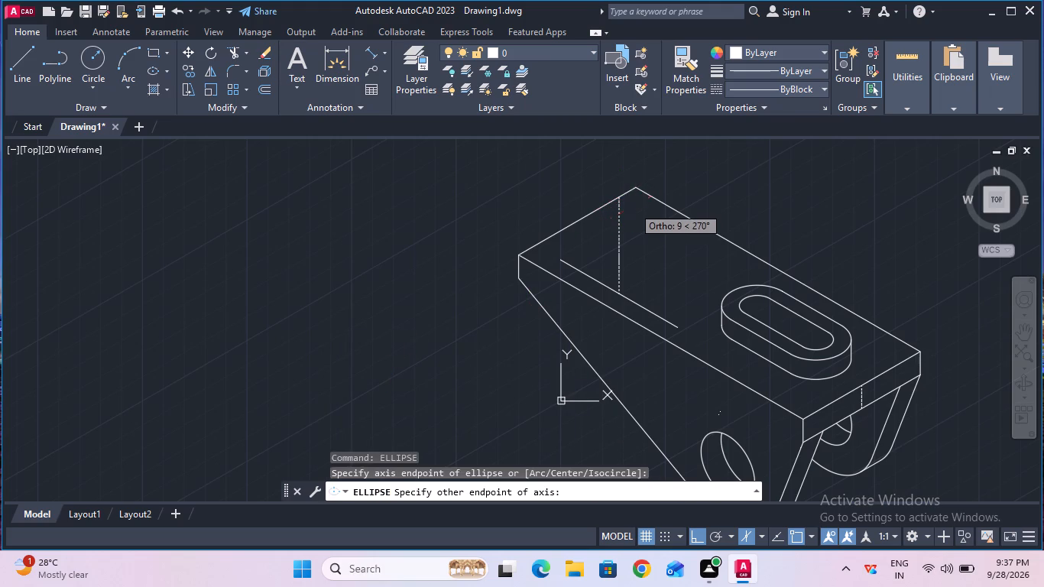
# Draw a 10 mm radius isocircle in the left isoplane, centred on the upper end of the vertical centre line.
pyautogui.write('ell')
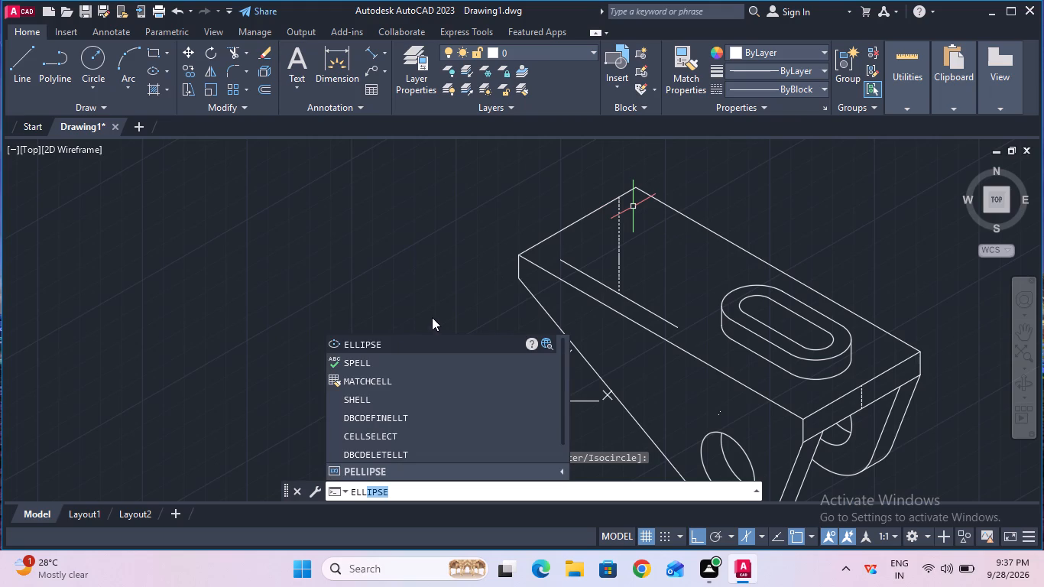
pyautogui.click(429, 338)
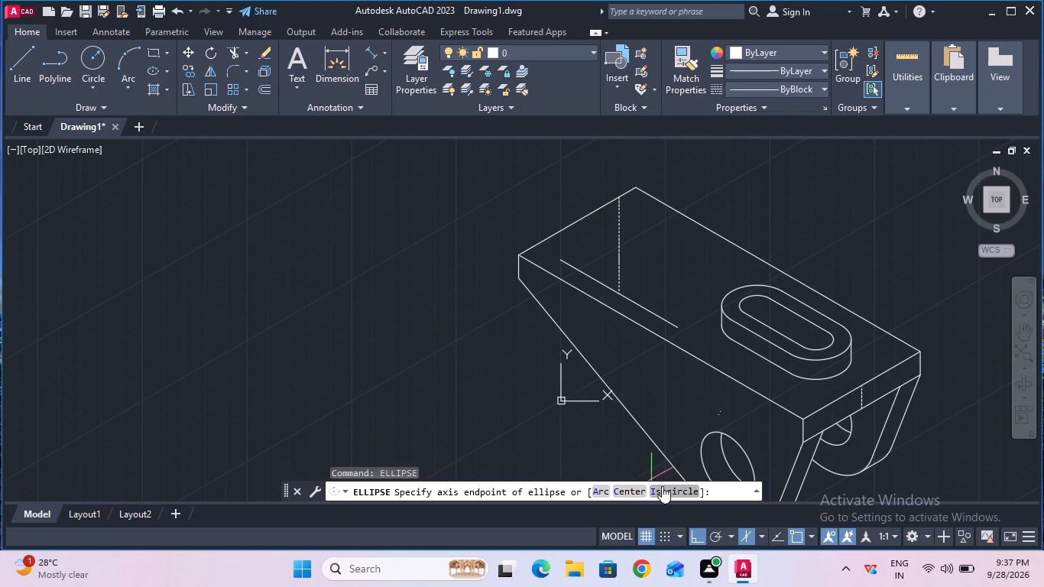
pyautogui.click(665, 488)
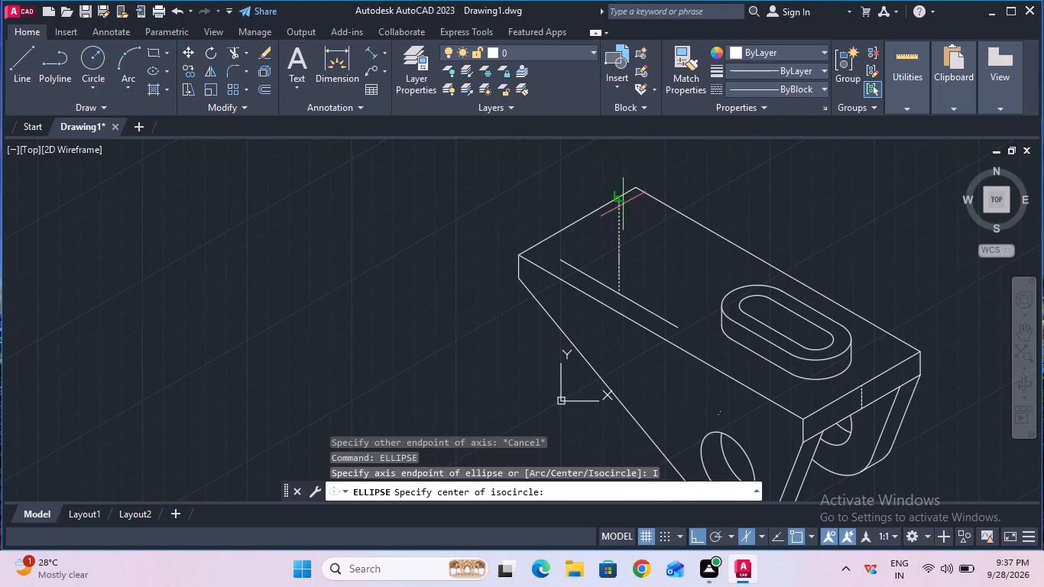
pyautogui.click(618, 200)
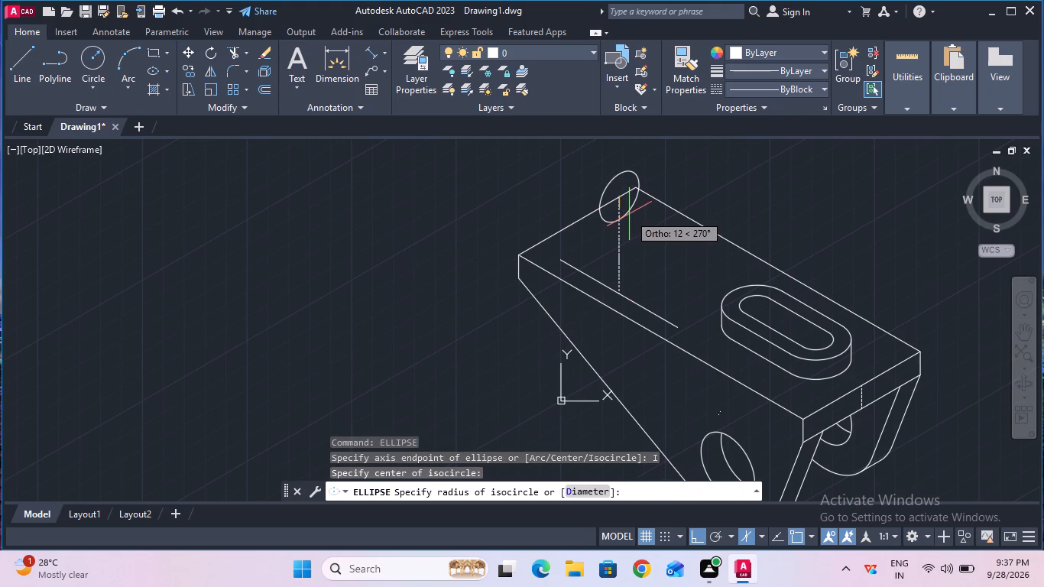
pyautogui.press('F5')
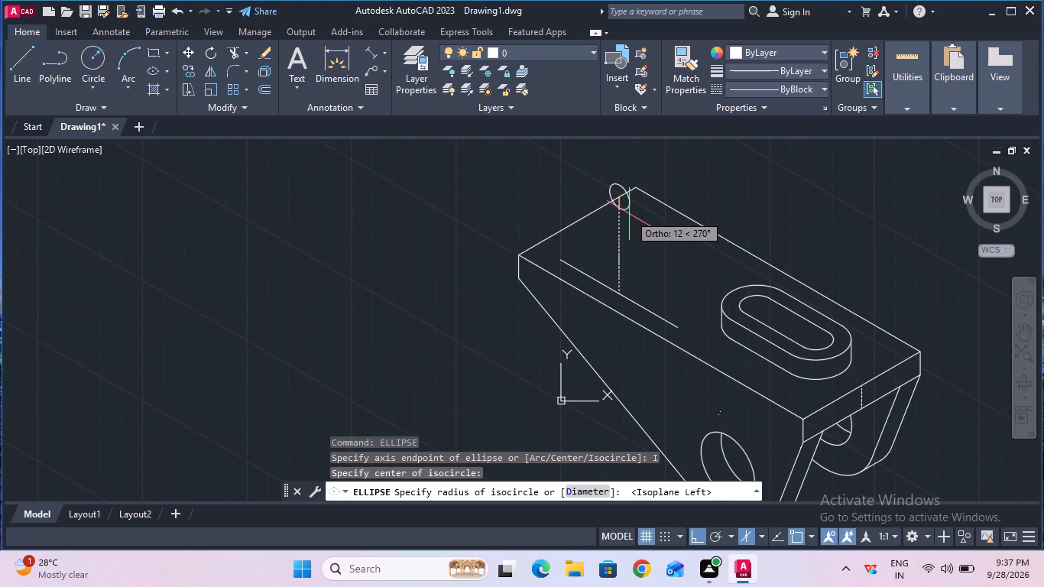
pyautogui.write('10')
pyautogui.press('Return')
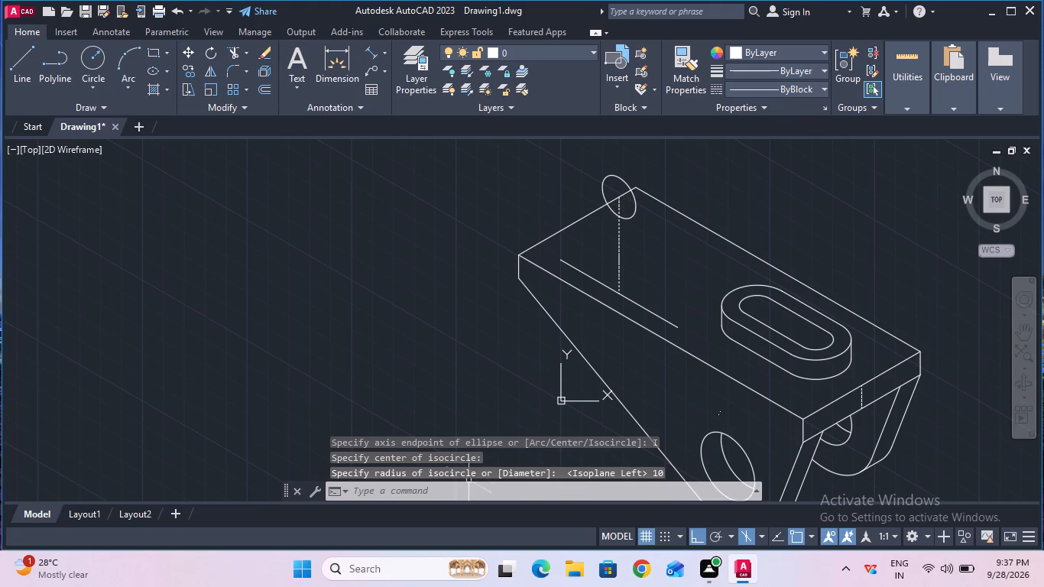
# Draw a concentric 17.5 mm radius isocircle in the left isoplane at the upper end of the vertical centre line.
pyautogui.click(453, 495)
pyautogui.write('ell')
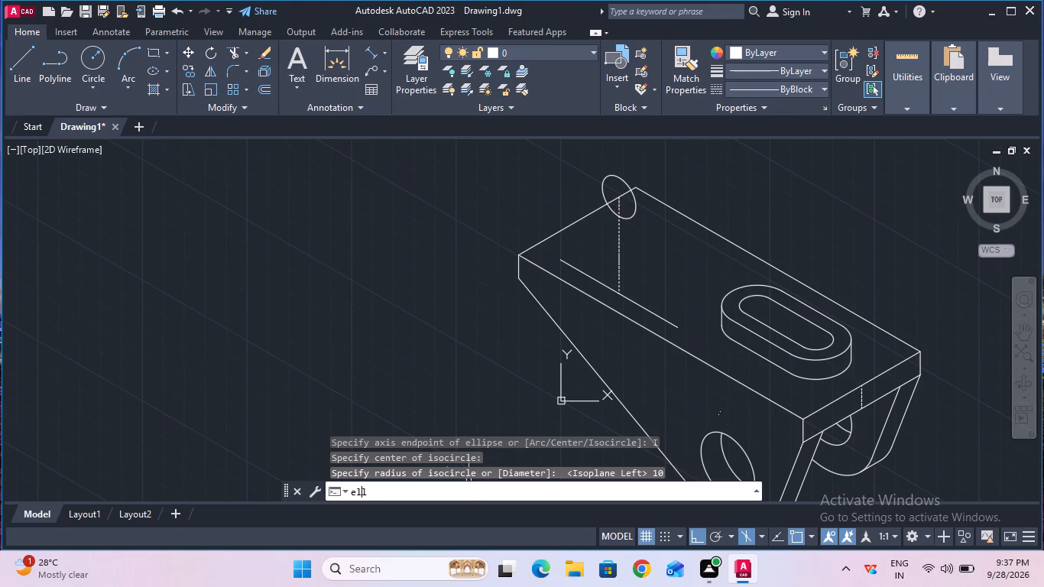
pyautogui.click(431, 339)
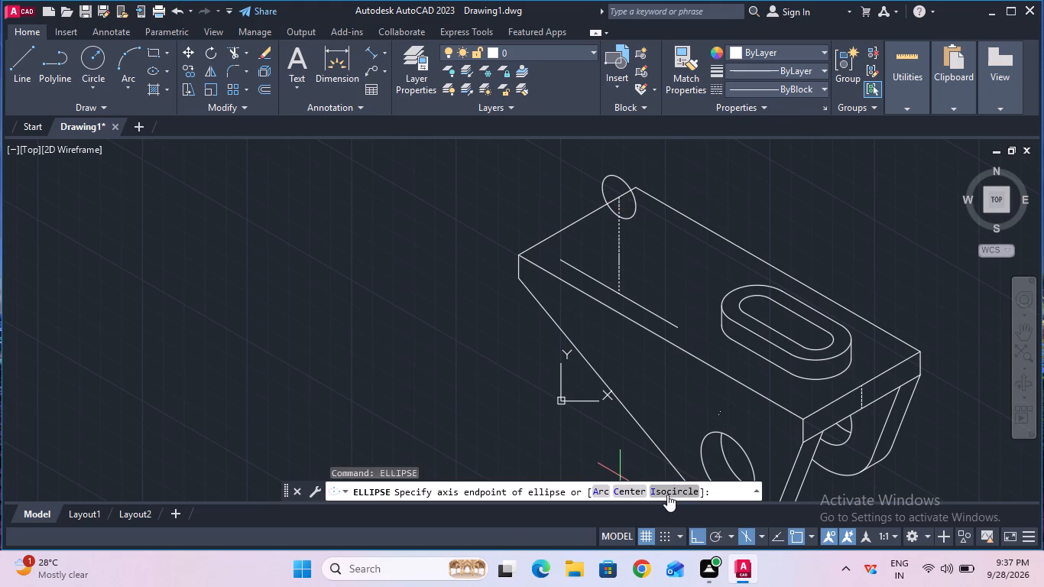
pyautogui.click(667, 494)
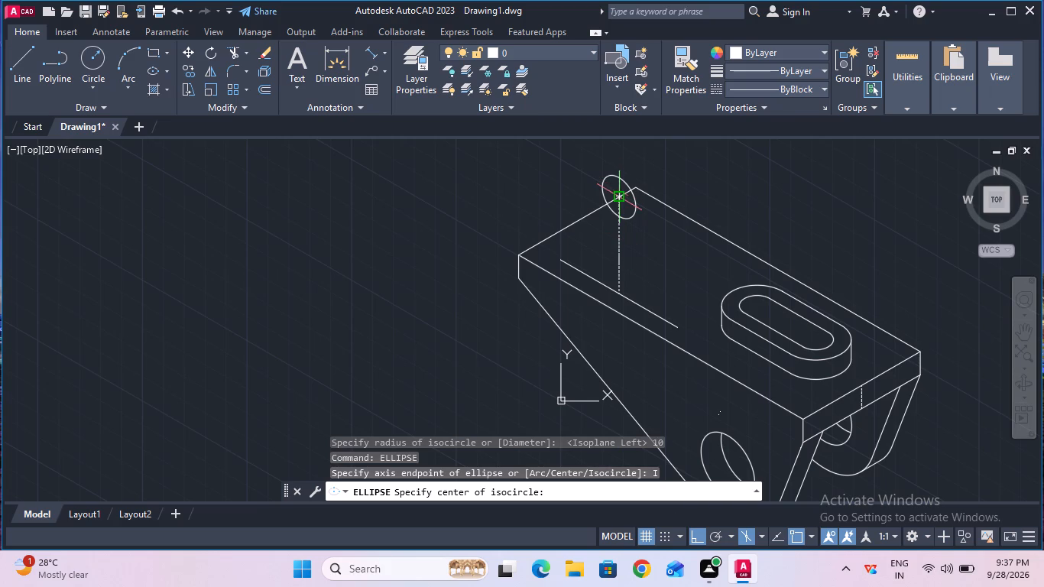
pyautogui.click(621, 199)
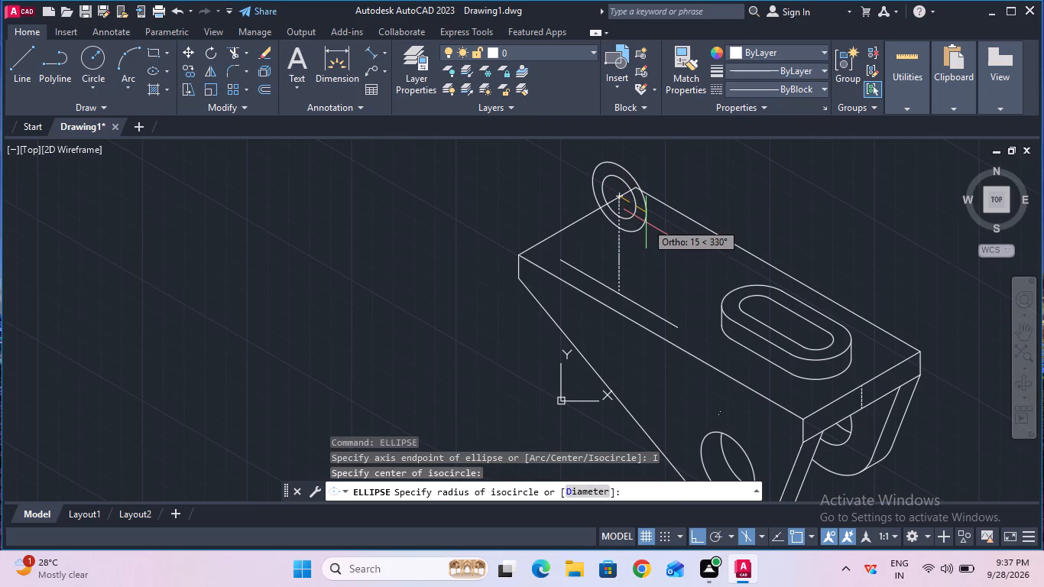
pyautogui.write('17.5')
pyautogui.press('Return')
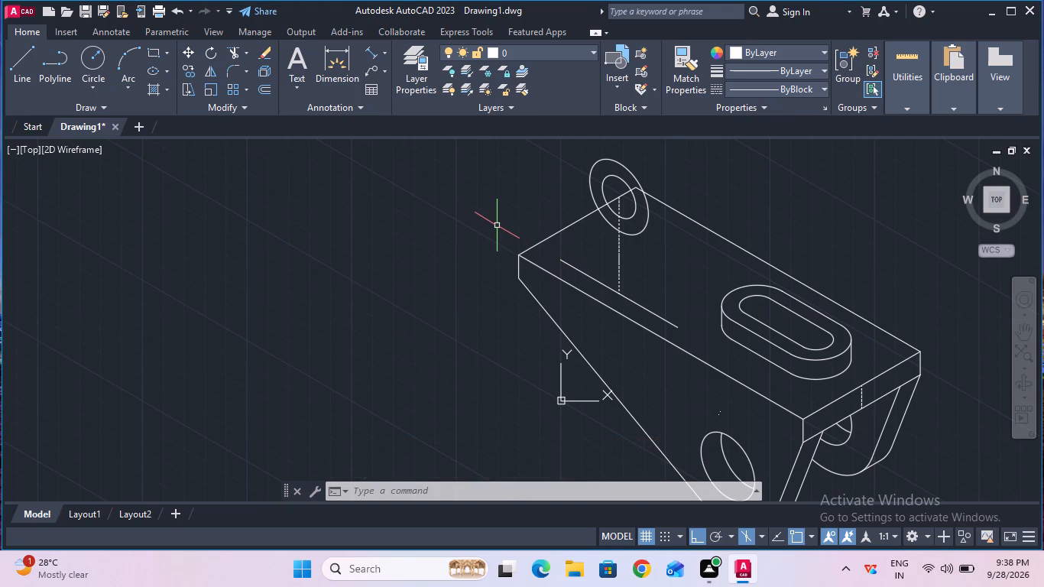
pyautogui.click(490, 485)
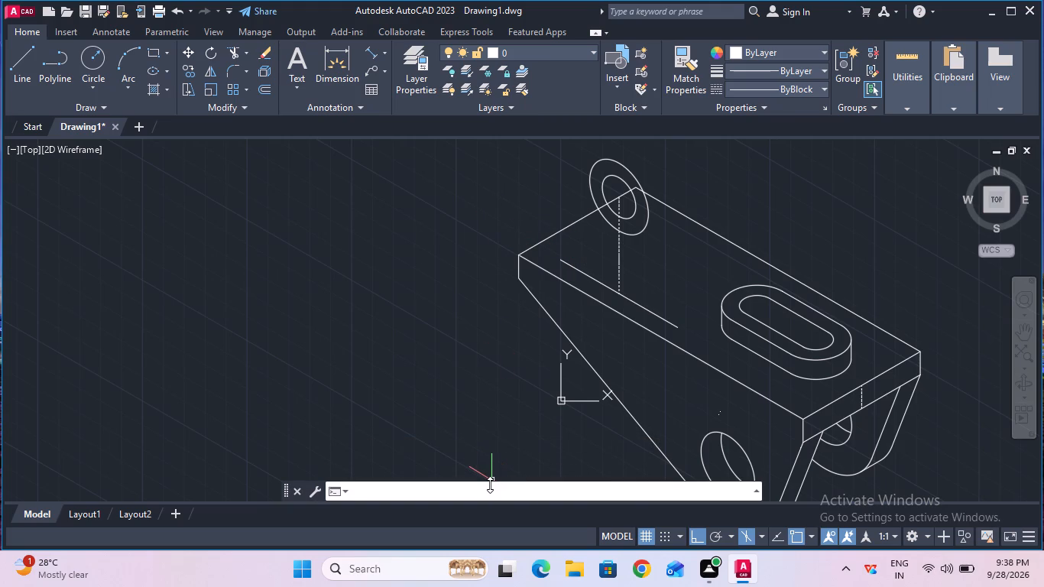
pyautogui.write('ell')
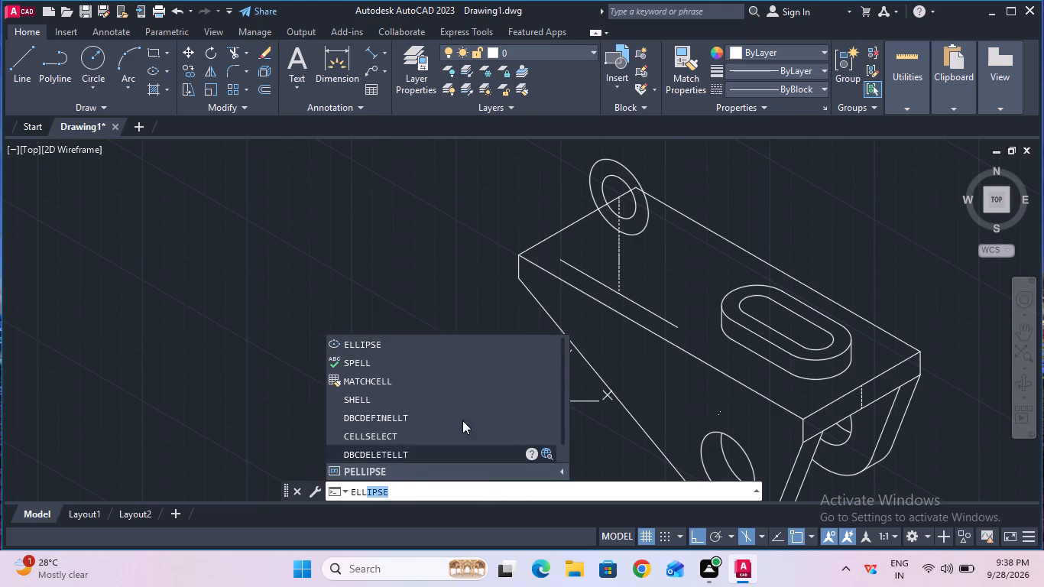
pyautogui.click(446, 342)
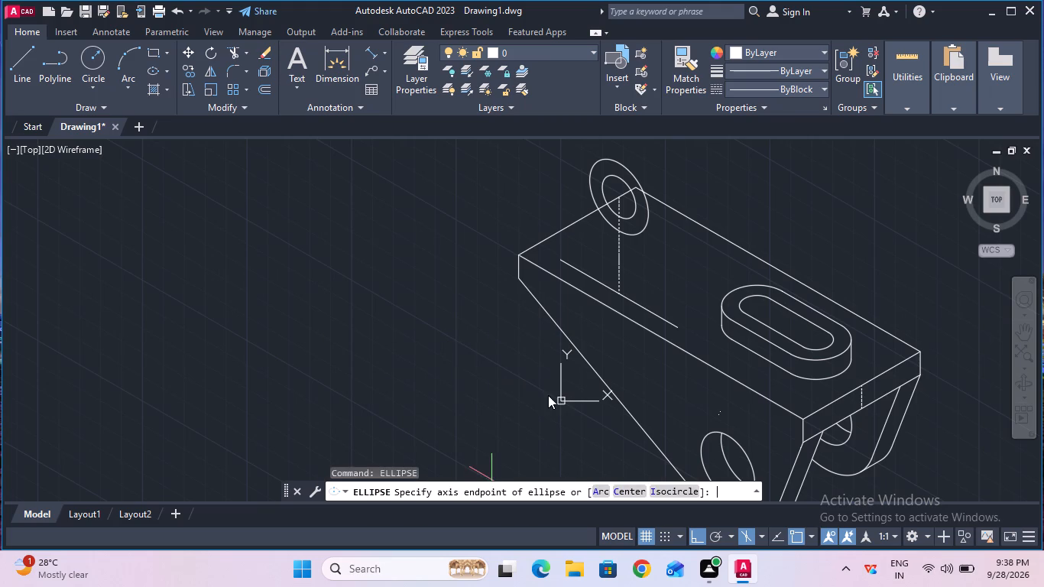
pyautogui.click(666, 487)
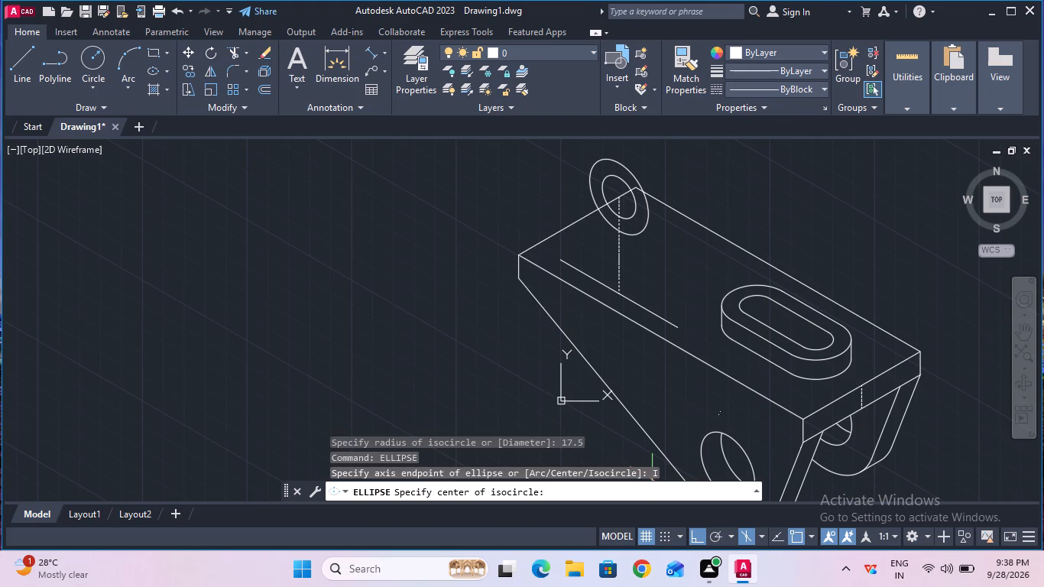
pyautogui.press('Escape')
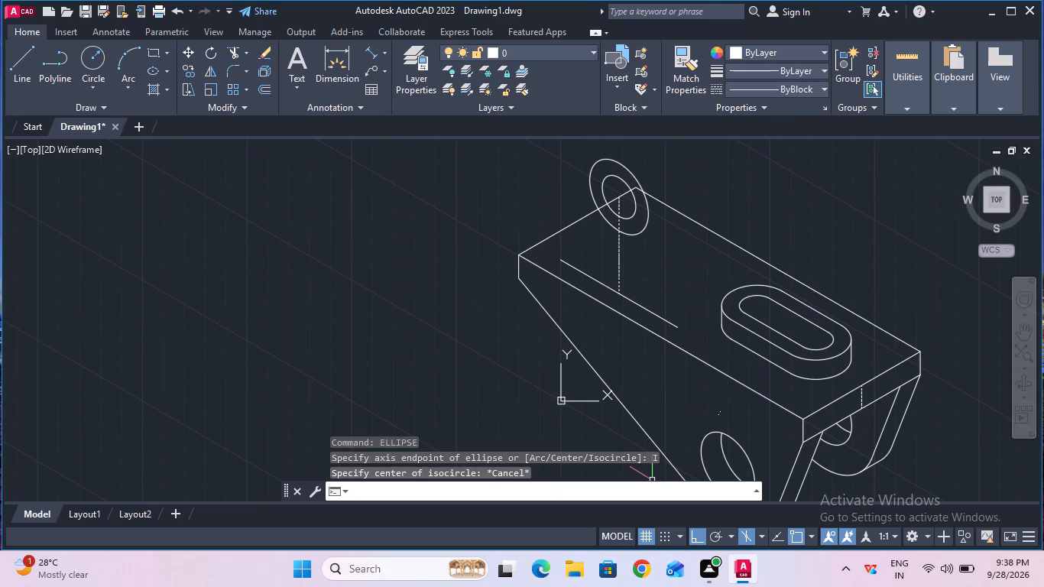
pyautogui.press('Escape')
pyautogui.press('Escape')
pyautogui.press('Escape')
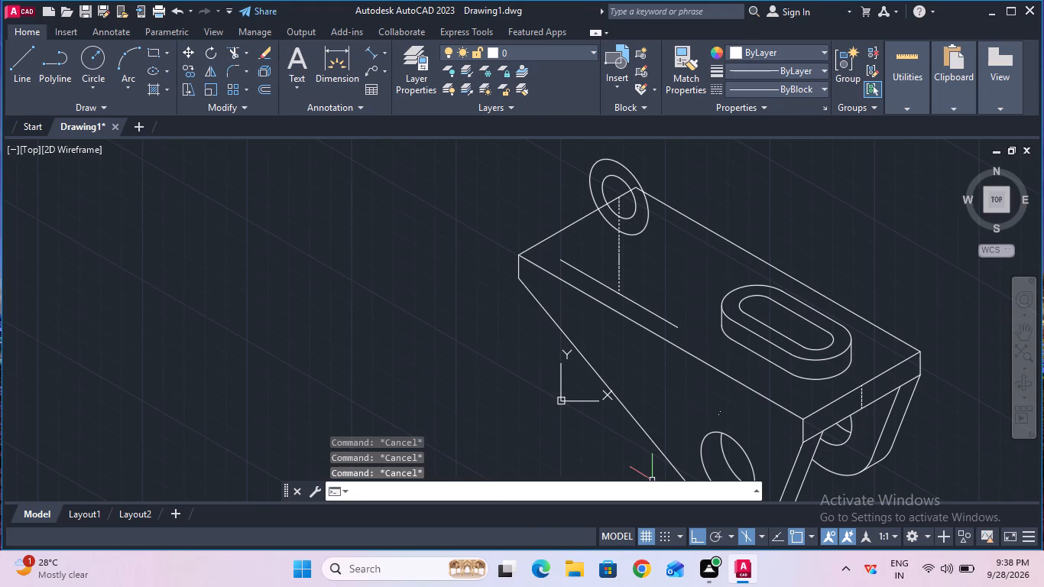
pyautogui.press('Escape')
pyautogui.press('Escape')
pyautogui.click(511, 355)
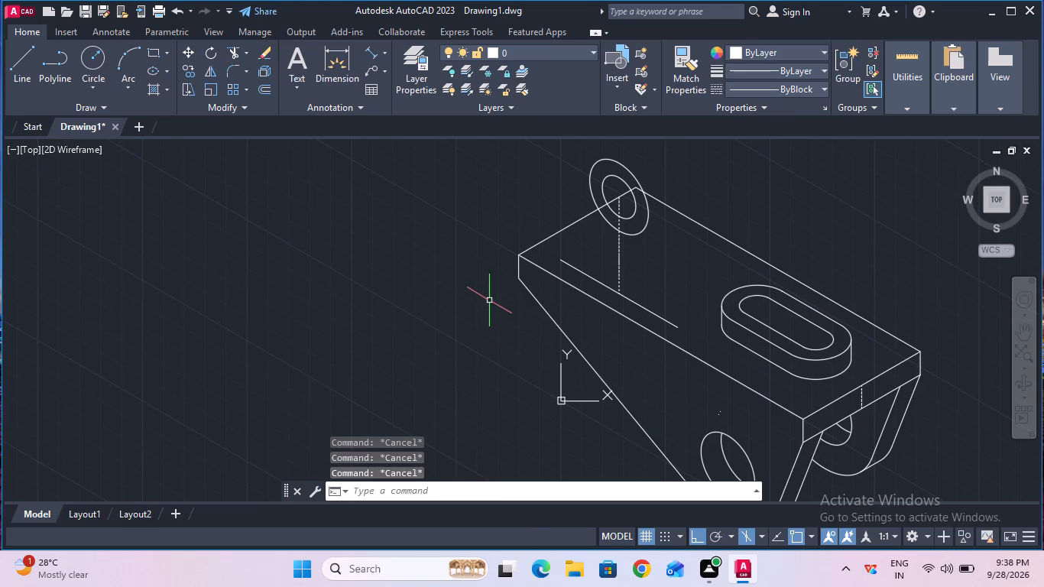
# Draw a third concentric isocircle of 25 mm radius in the left isoplane at the centre line's upper end.
pyautogui.press('e')
pyautogui.write('ll')
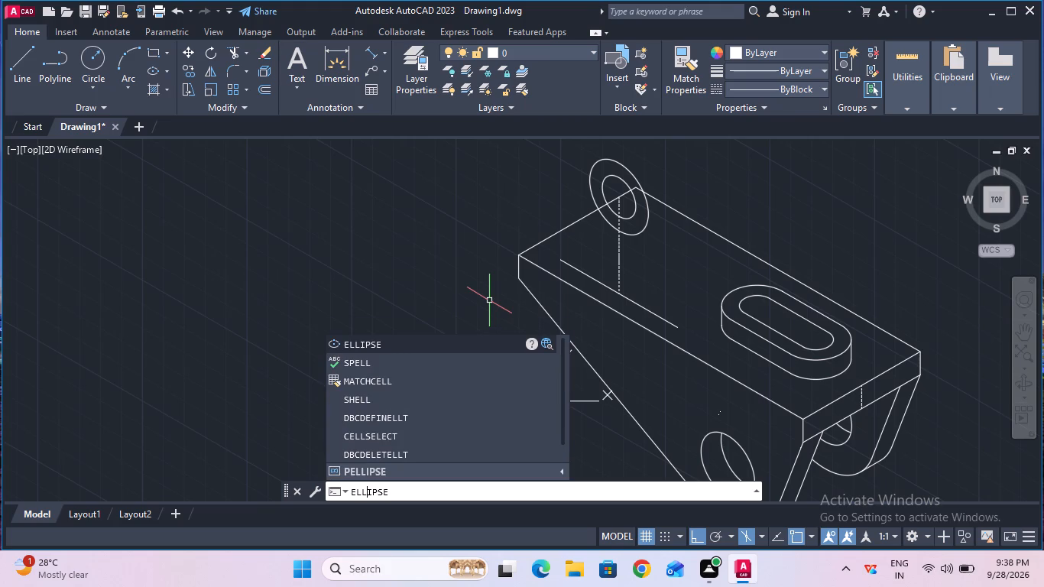
pyautogui.click(439, 343)
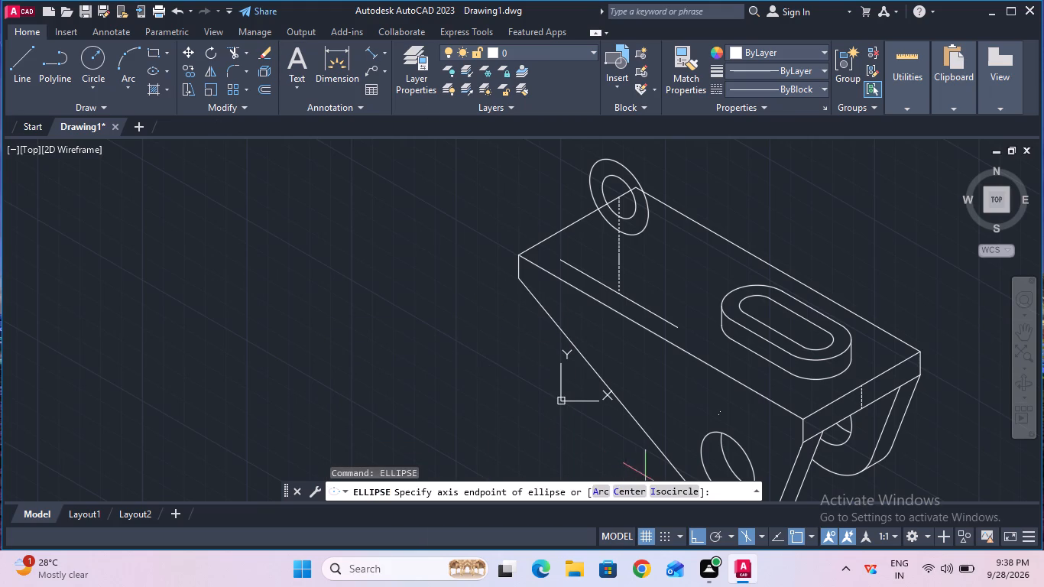
pyautogui.click(666, 487)
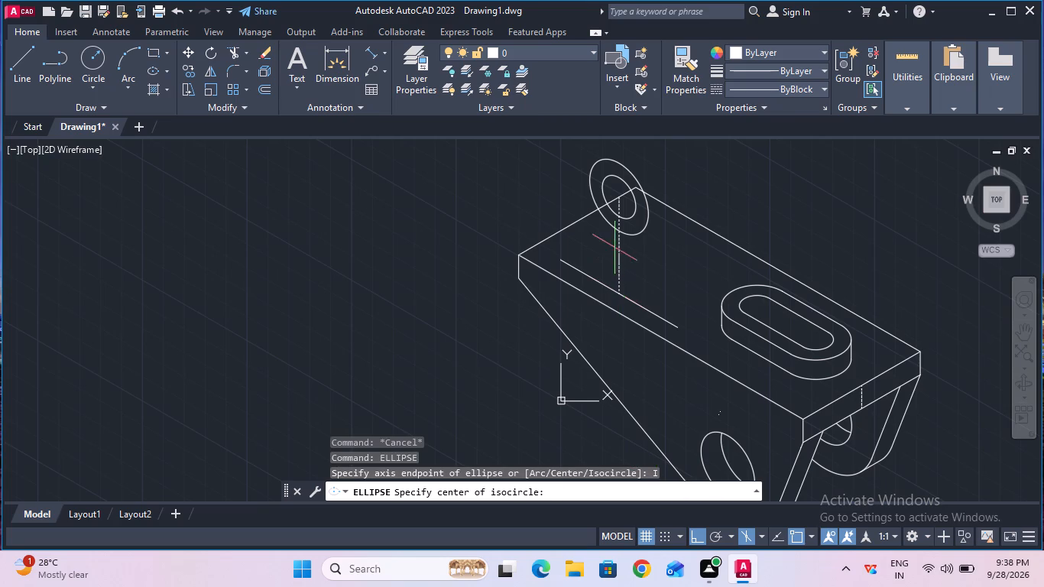
pyautogui.click(618, 194)
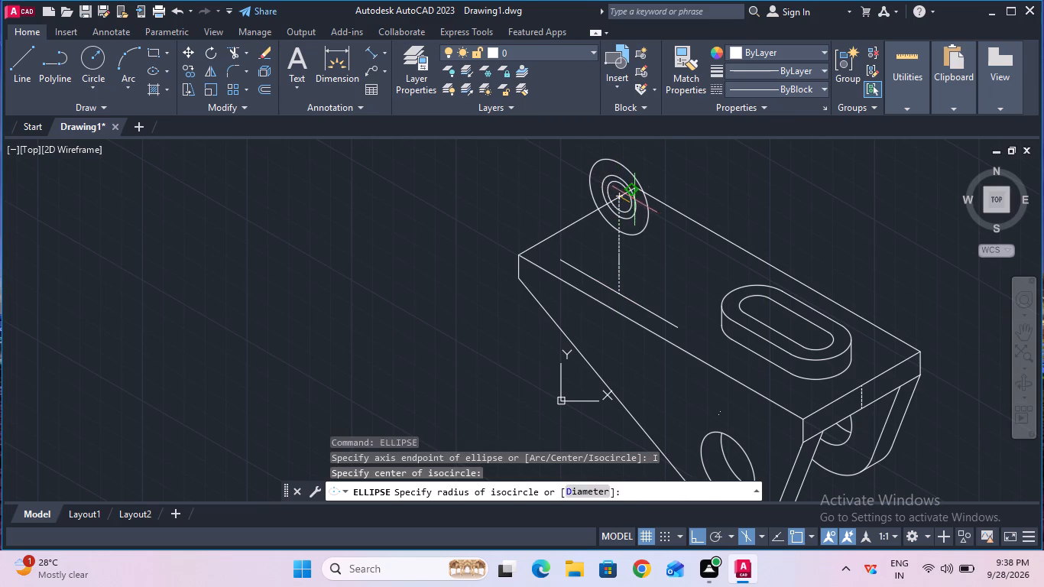
pyautogui.press('2')
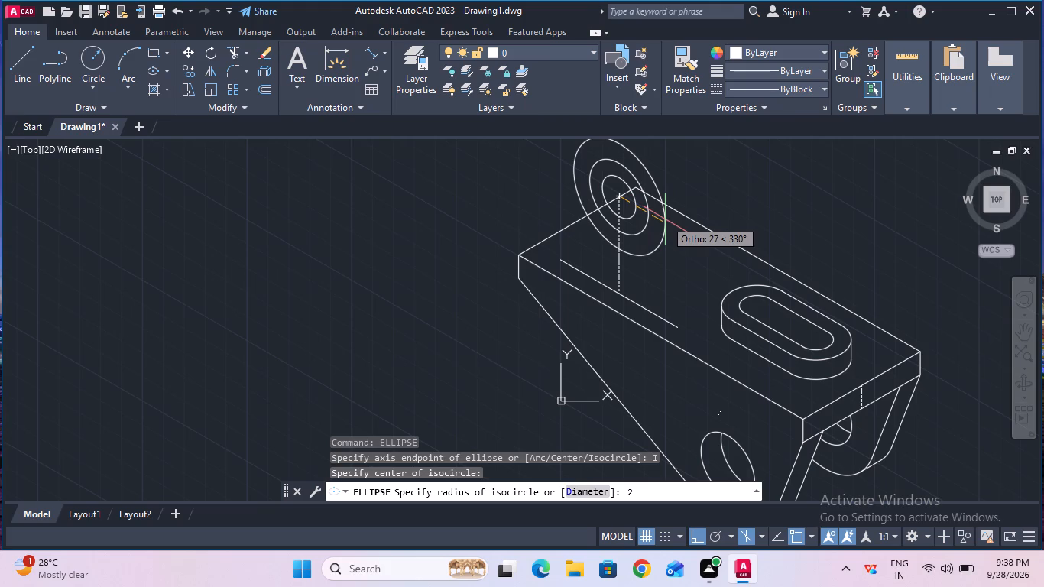
pyautogui.press('5')
pyautogui.press('Return')
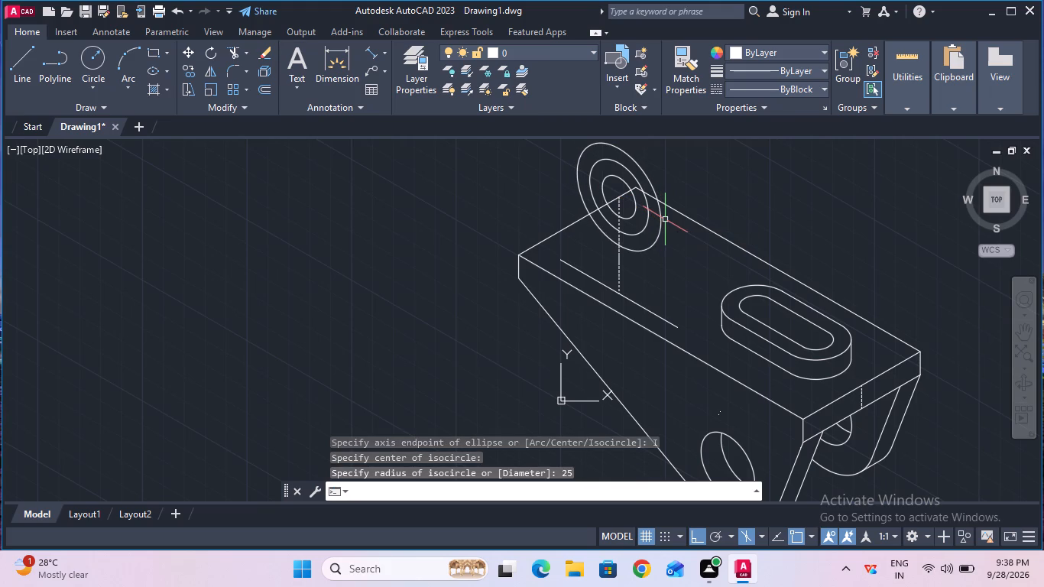
pyautogui.press('Escape')
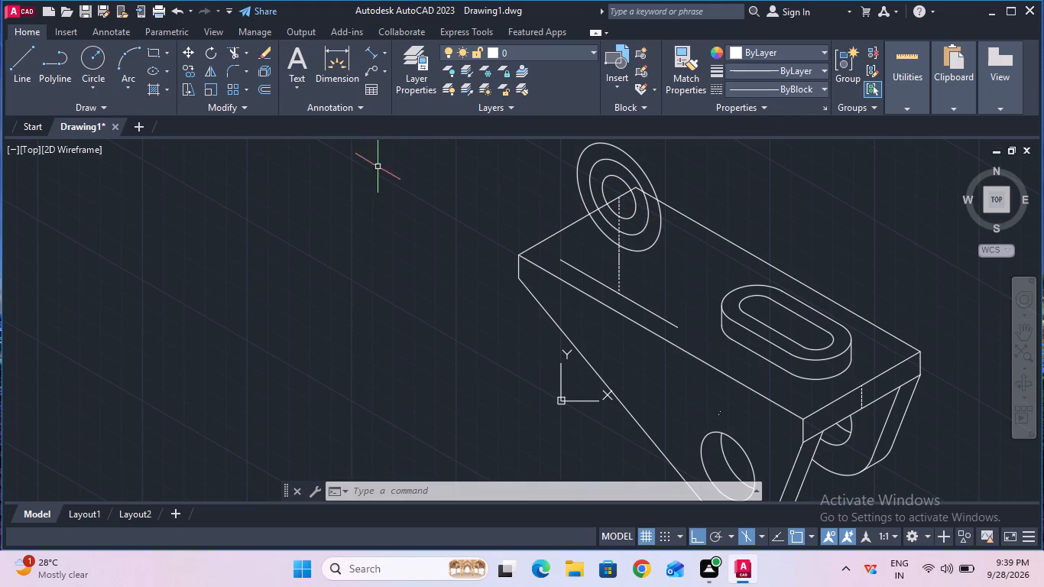
# Copy the 25 mm and 17.5 mm radius isocircles 10 mm in the top isoplane, along the base's short-edge direction toward the front.
pyautogui.click(195, 74)
pyautogui.click(582, 194)
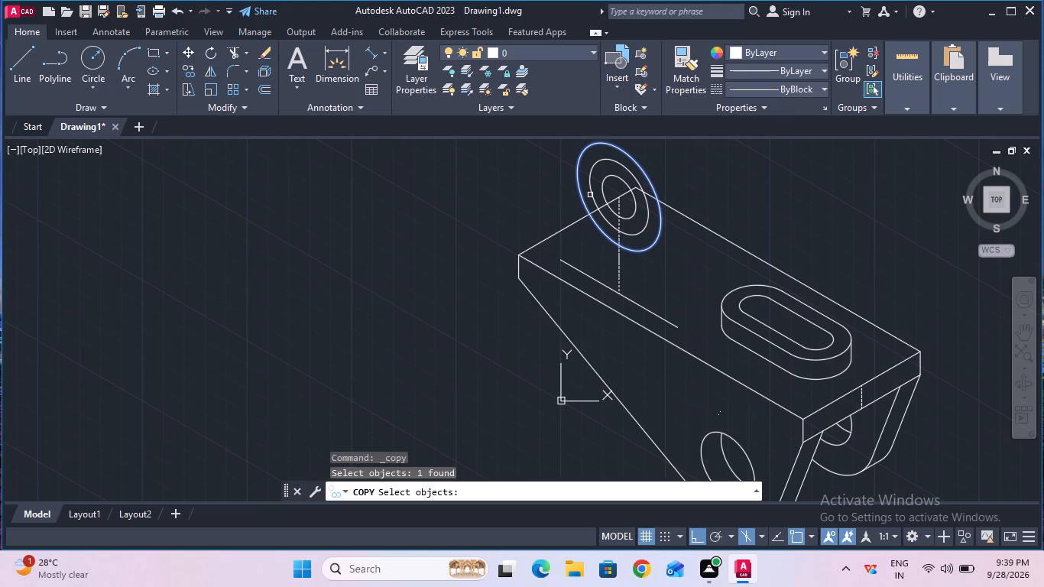
pyautogui.keyDown('shift'); pyautogui.click(593, 195); pyautogui.keyUp('shift')
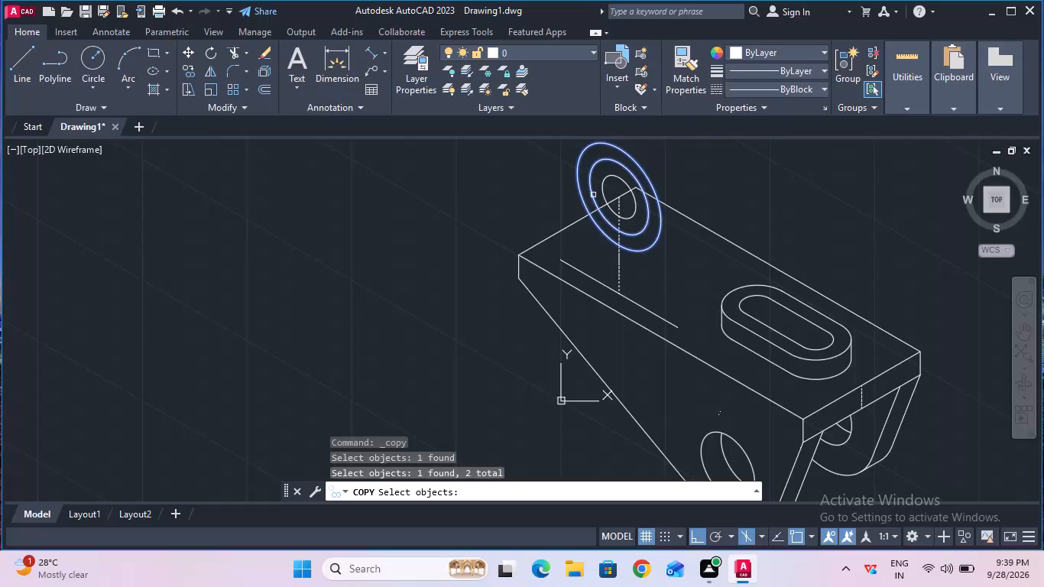
pyautogui.press('Return')
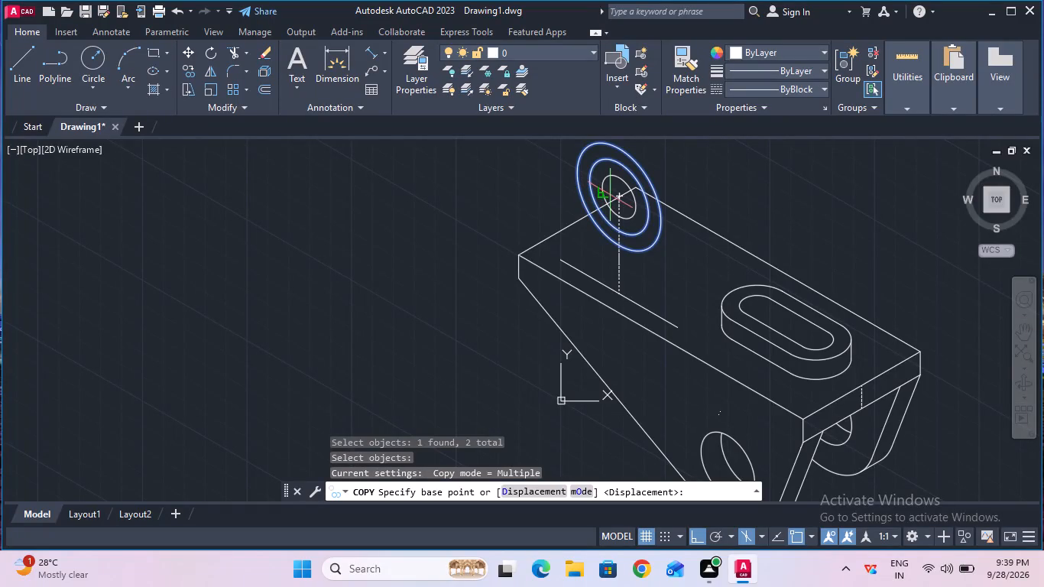
pyautogui.click(618, 196)
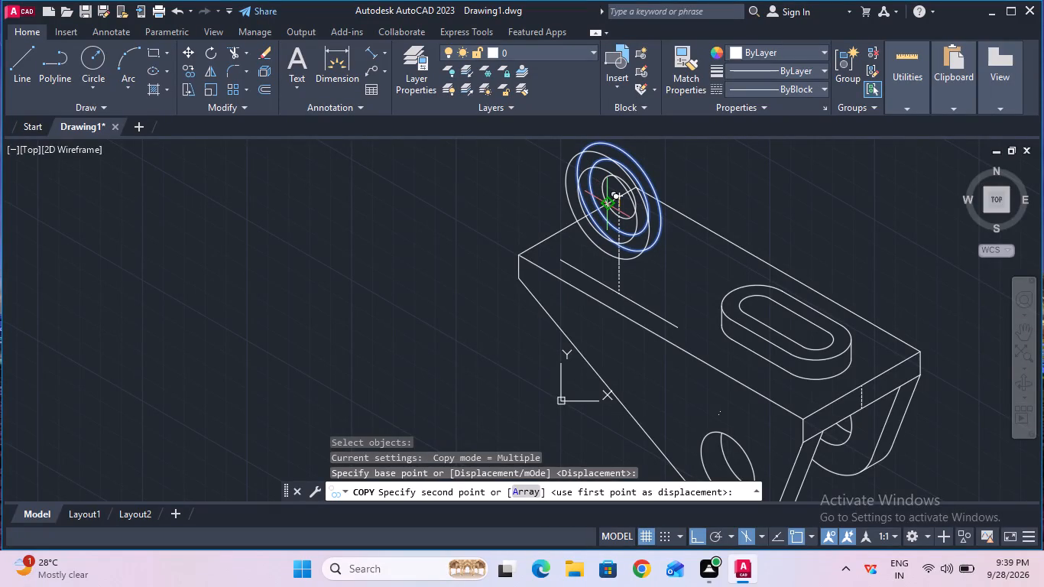
pyautogui.press('F5')
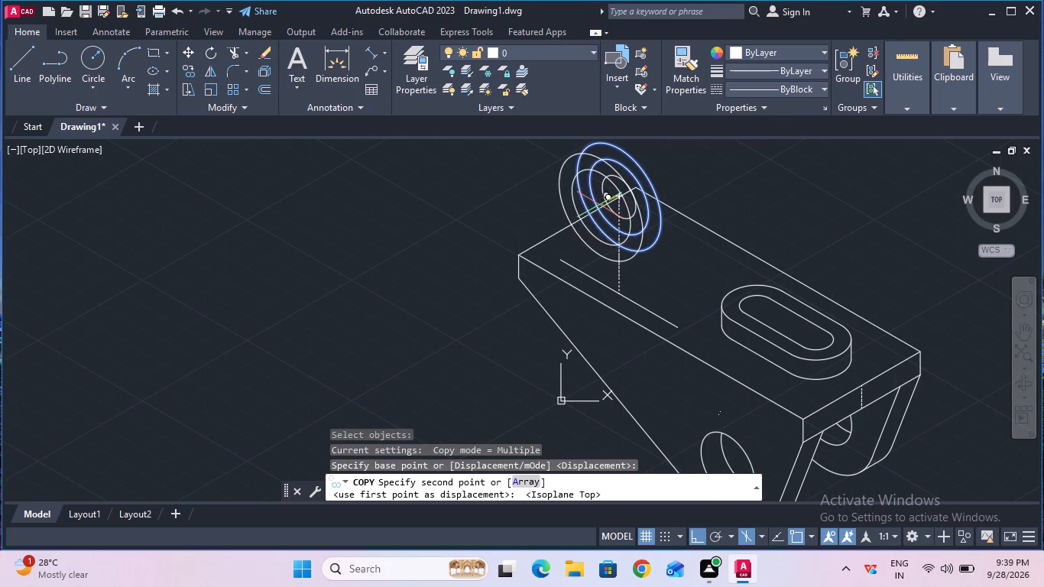
pyautogui.write('10')
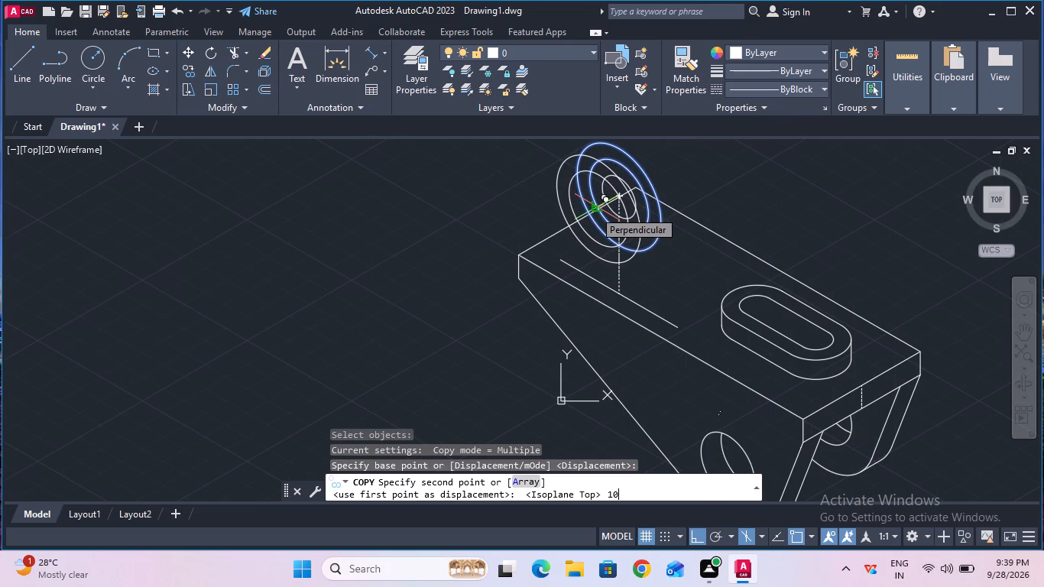
pyautogui.press('Return')
pyautogui.press('Escape')
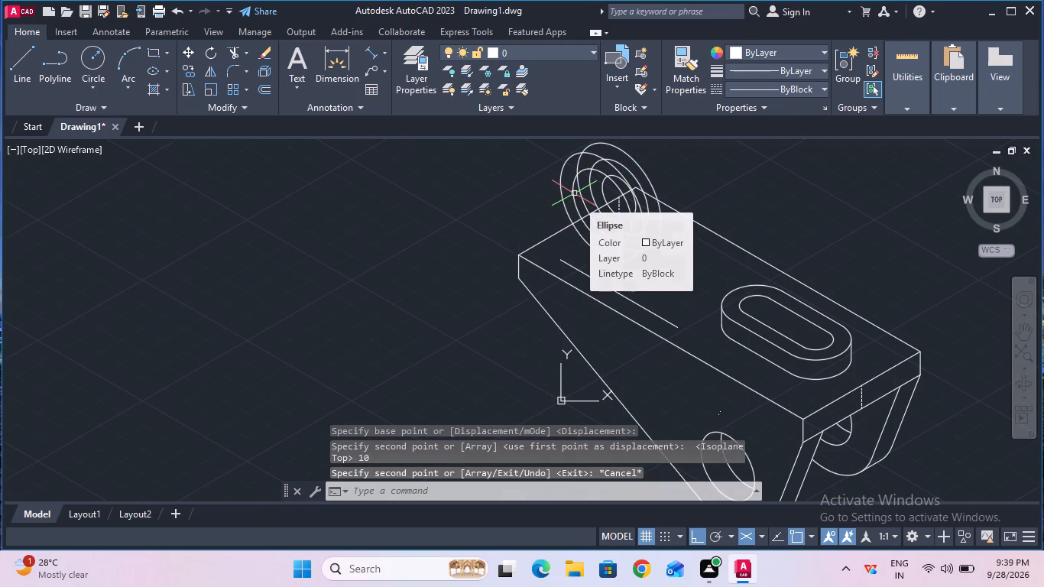
pyautogui.keyDown('ctrl'); pyautogui.scroll(2, 574, 193); pyautogui.keyUp('ctrl')
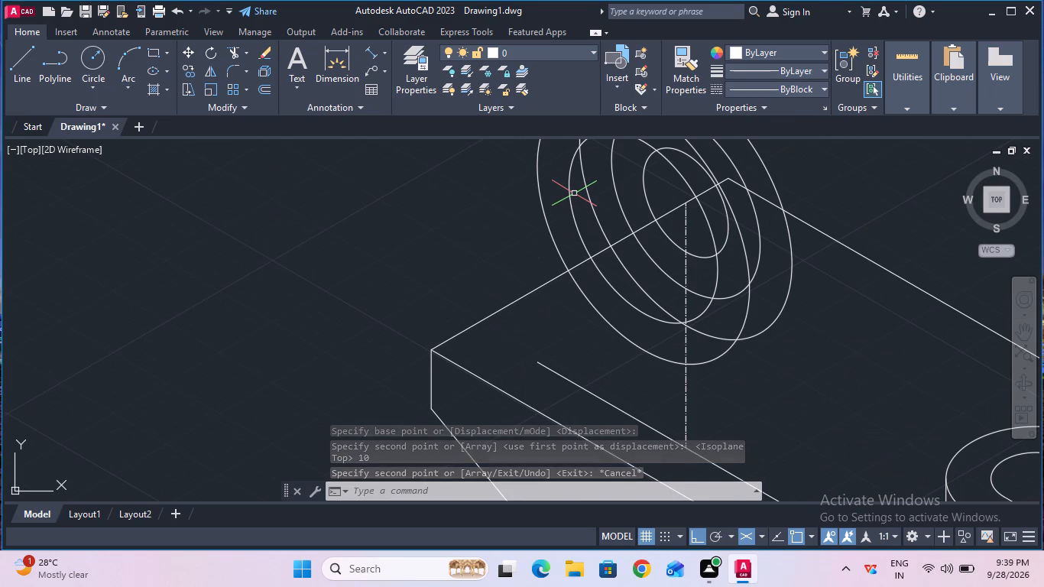
# Trim the rear 25 mm and 17.5 mm radius isocircles and the base's short top edge where they cross the front 17.5 mm opening.
pyautogui.click(233, 50)
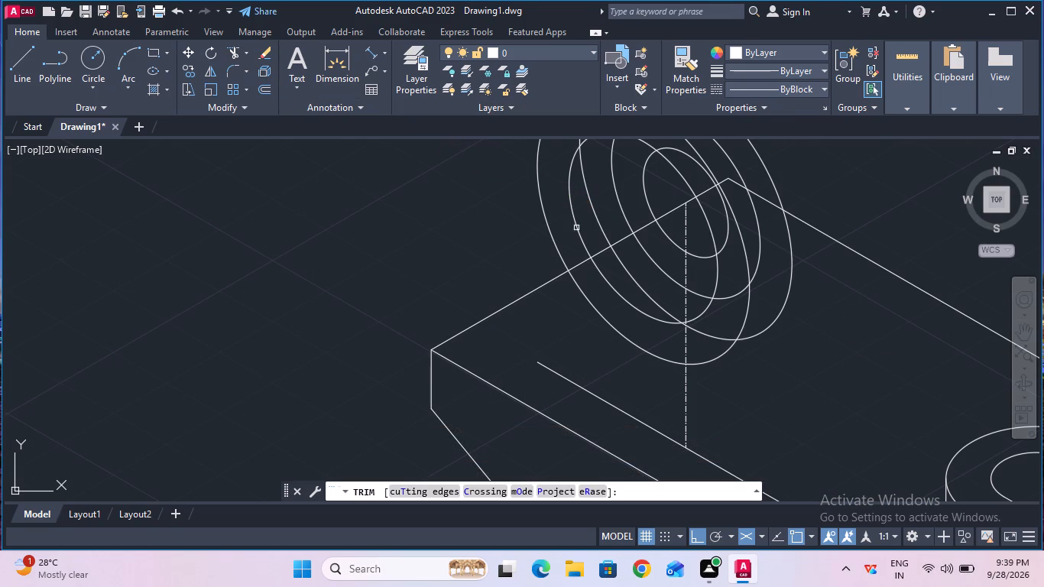
pyautogui.click(601, 222)
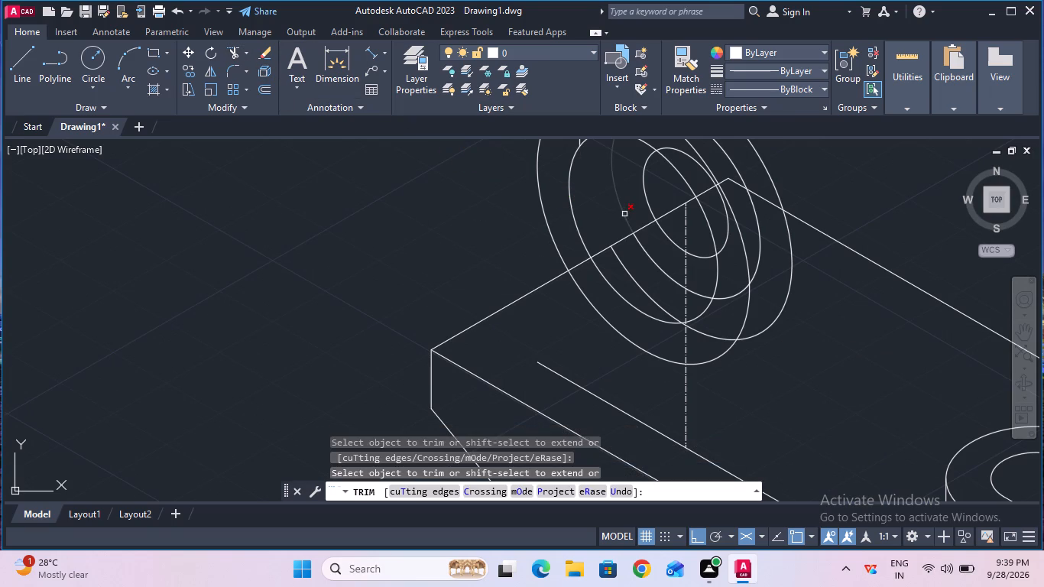
pyautogui.click(625, 214)
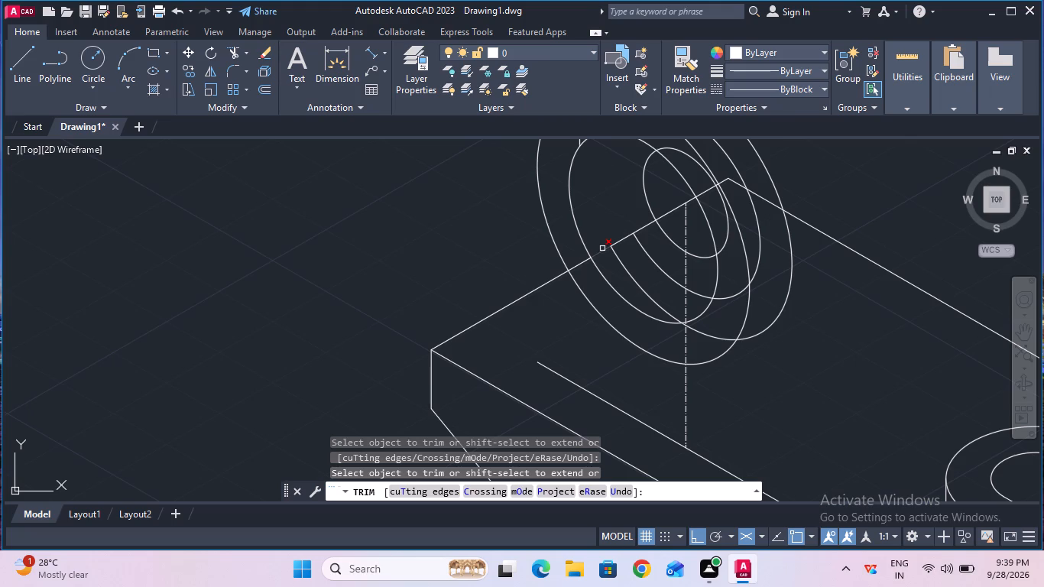
pyautogui.click(602, 249)
pyautogui.click(621, 242)
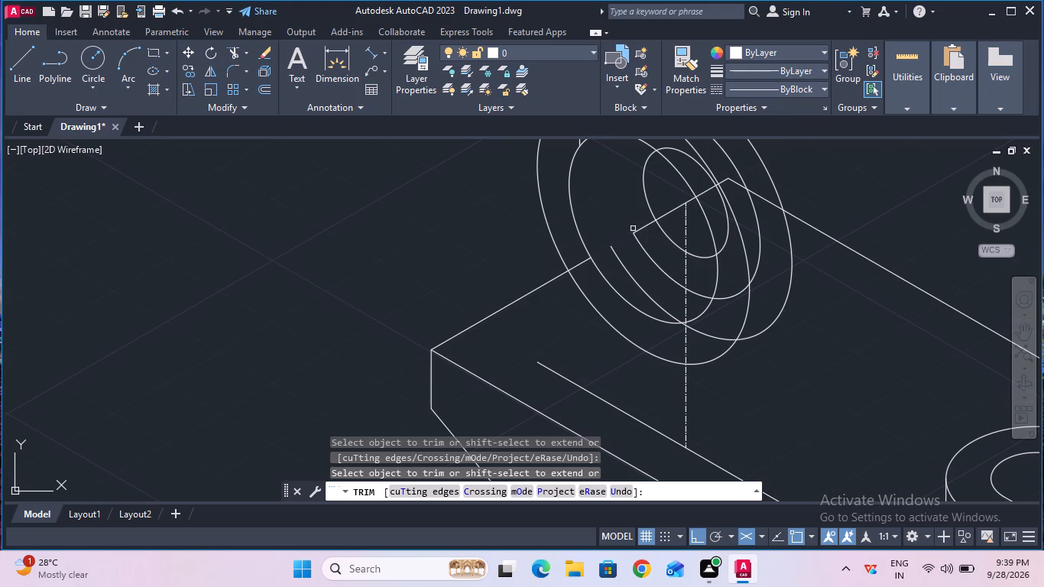
pyautogui.click(640, 226)
pyautogui.click(639, 242)
pyautogui.click(631, 277)
pyautogui.keyDown('ctrl'); pyautogui.scroll(-1, 631, 277); pyautogui.keyUp('ctrl')
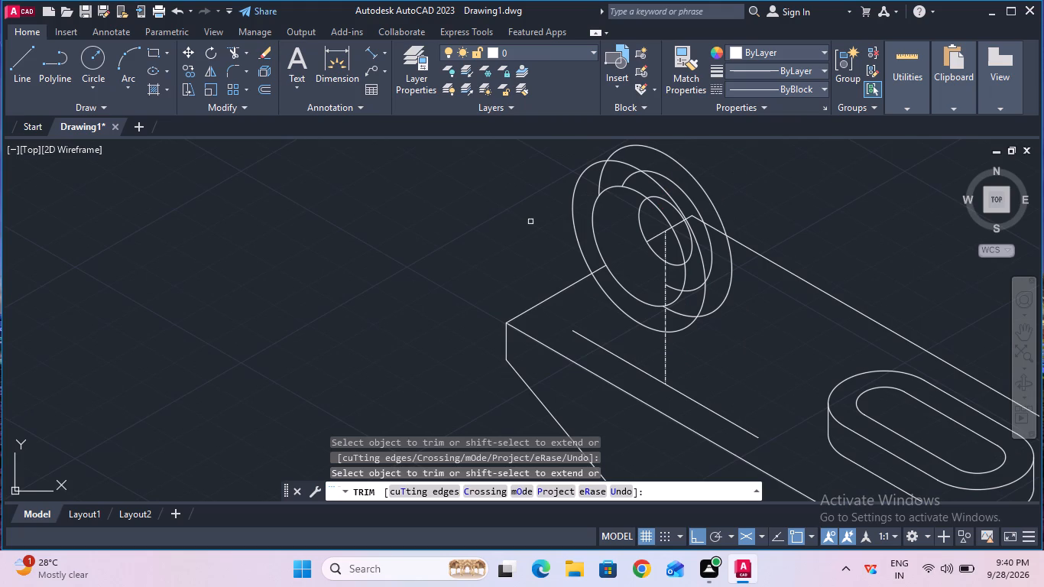
pyautogui.press('Escape')
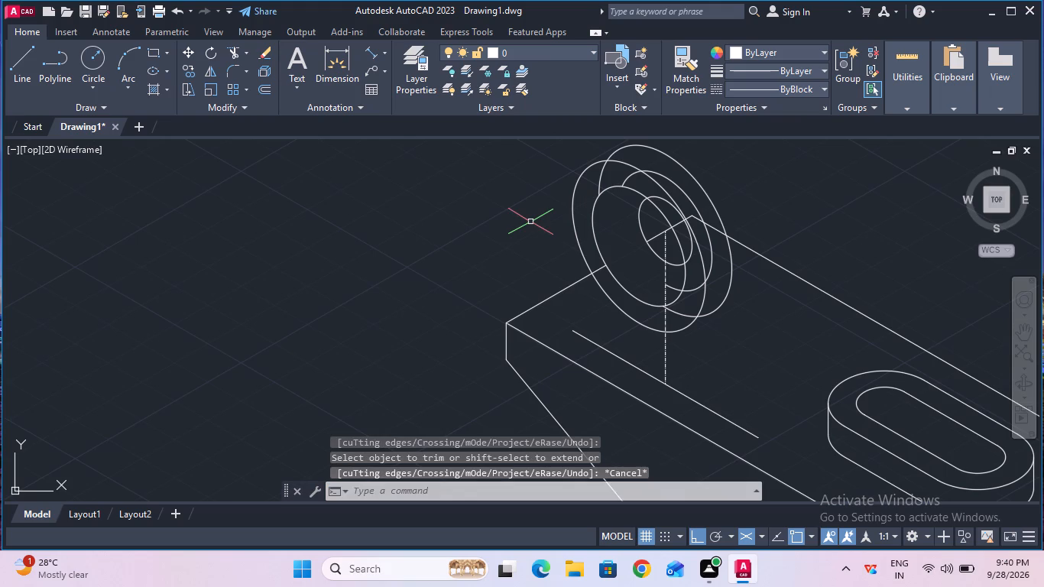
# Extend the trimmed rear 17.5 mm radius isocircle back around its lower-left side.
pyautogui.click(247, 56)
pyautogui.click(272, 107)
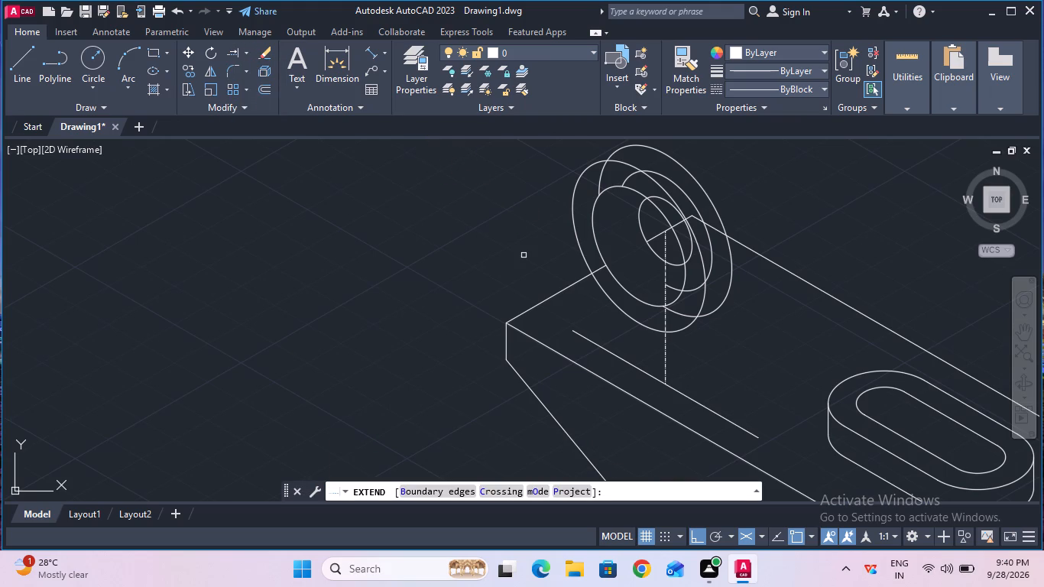
pyautogui.click(670, 285)
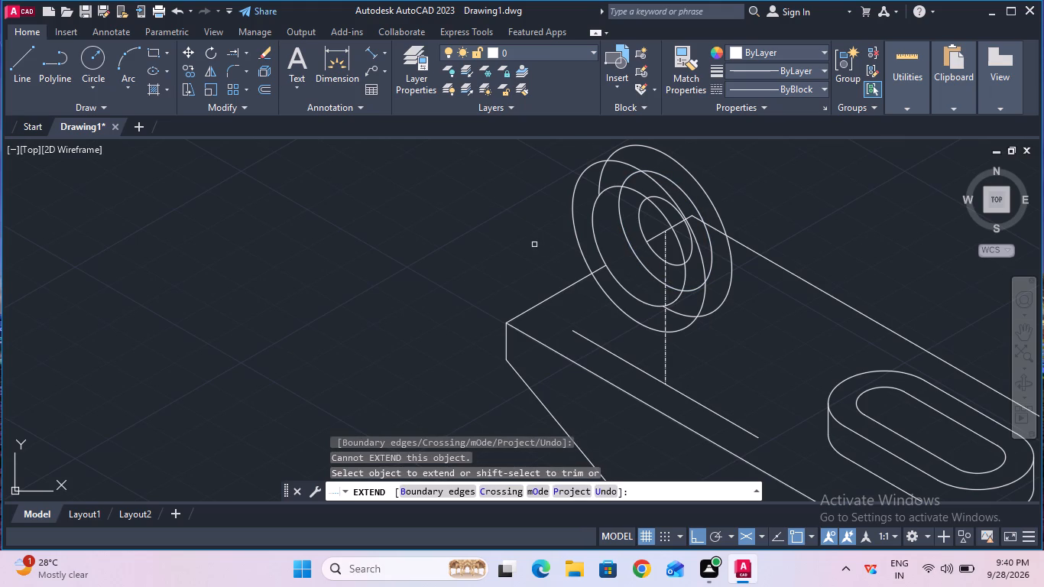
pyautogui.press('Escape')
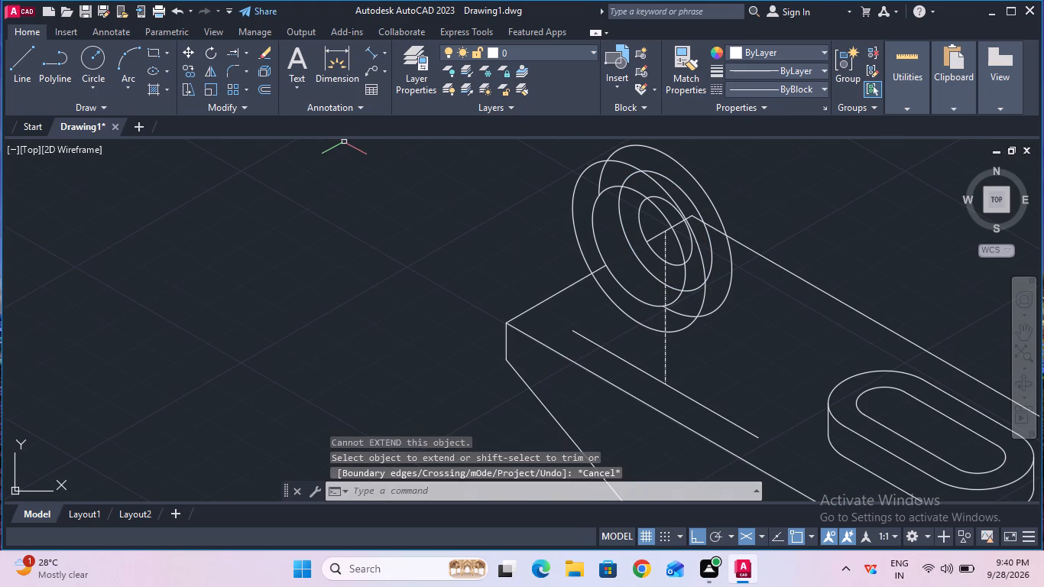
# Trim the upper arcs of the rear 25 mm and 17.5 mm isocircles and the 10 mm isocircle's part outside the front ring's opening.
pyautogui.click(248, 54)
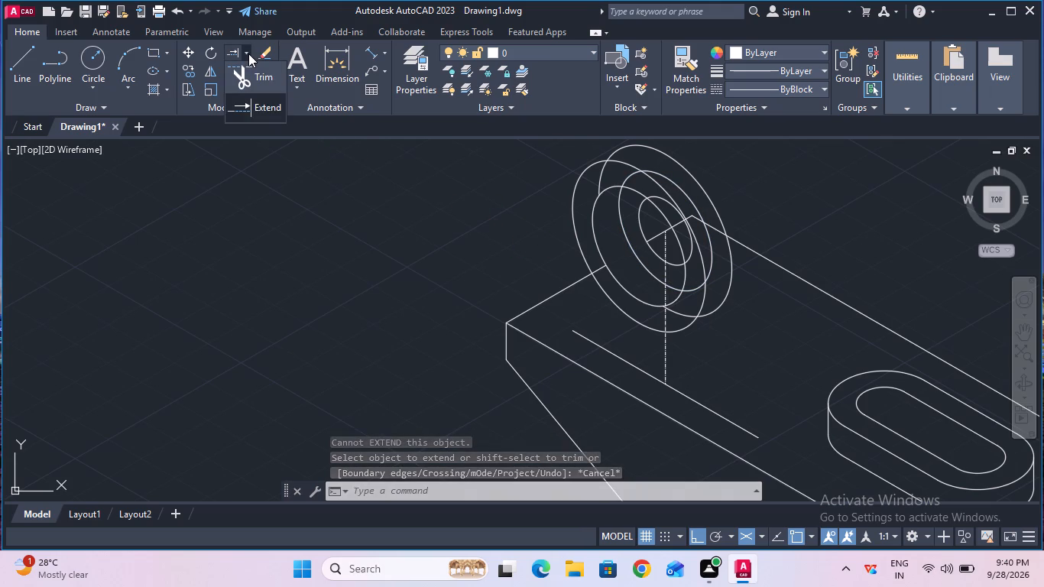
pyautogui.click(255, 69)
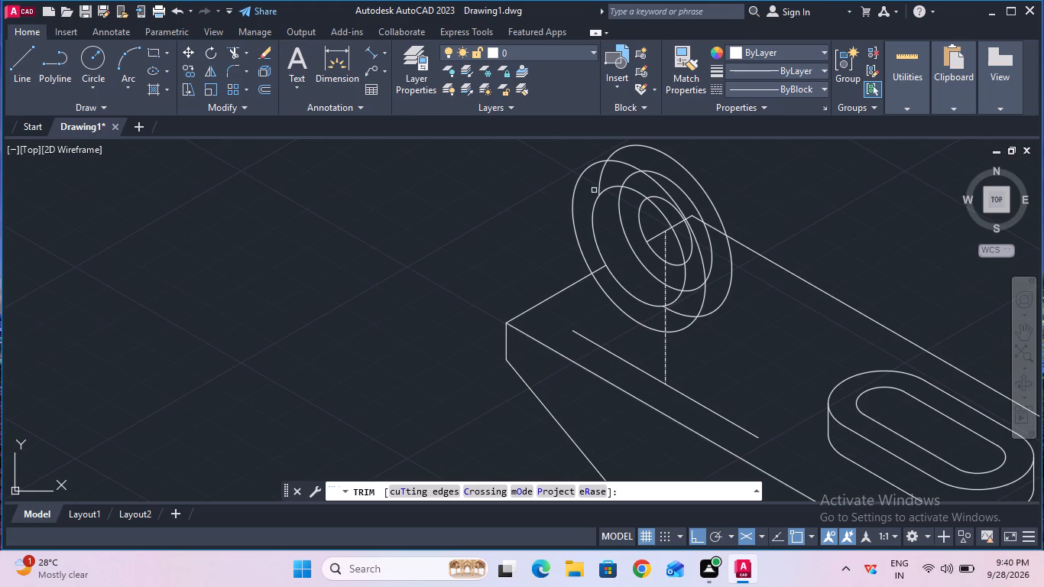
pyautogui.click(601, 179)
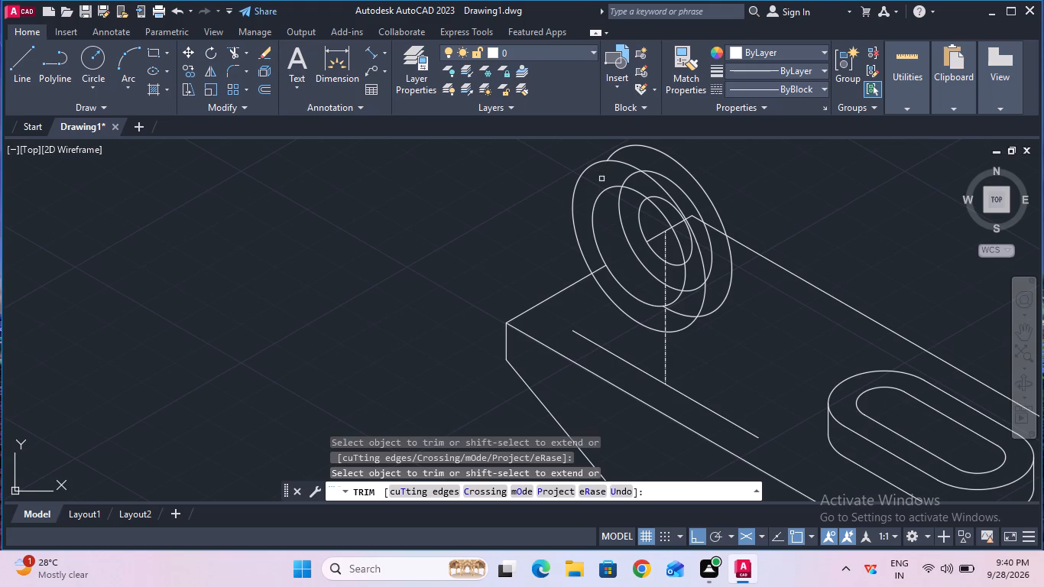
pyautogui.click(650, 148)
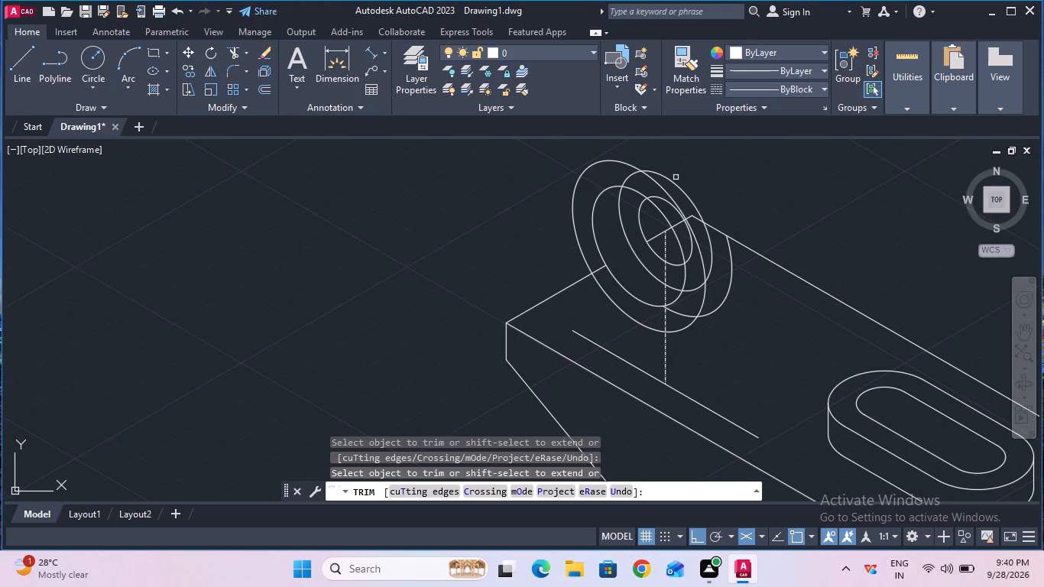
pyautogui.click(678, 186)
pyautogui.click(630, 180)
pyautogui.click(656, 196)
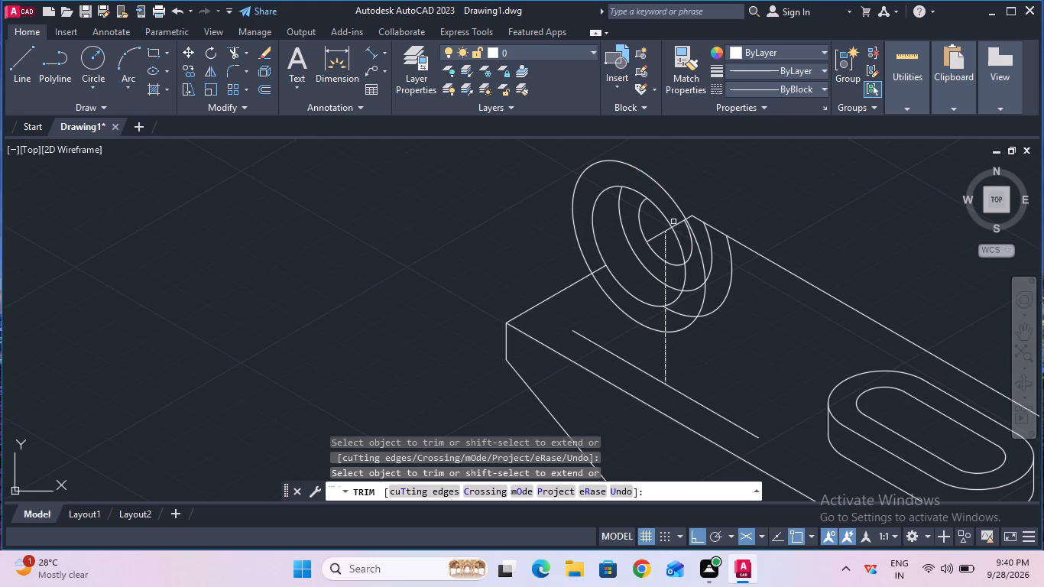
pyautogui.click(676, 222)
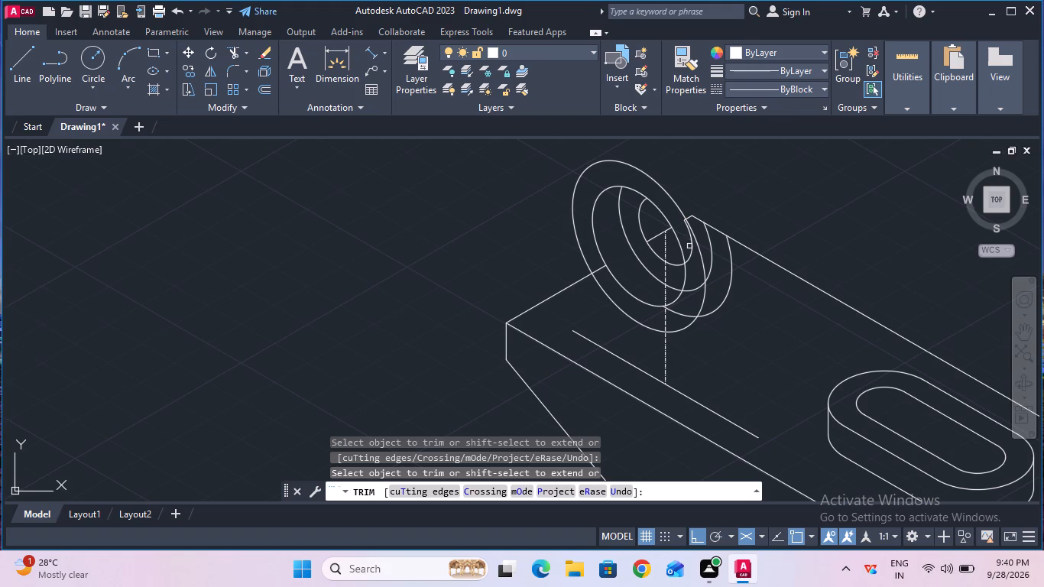
pyautogui.click(690, 248)
# Trim the leftover pieces of the base's short top edge between the front 25 mm and 17.5 mm radius isocircles.
pyautogui.keyDown('ctrl'); pyautogui.scroll(1, 685, 233); pyautogui.keyUp('ctrl')
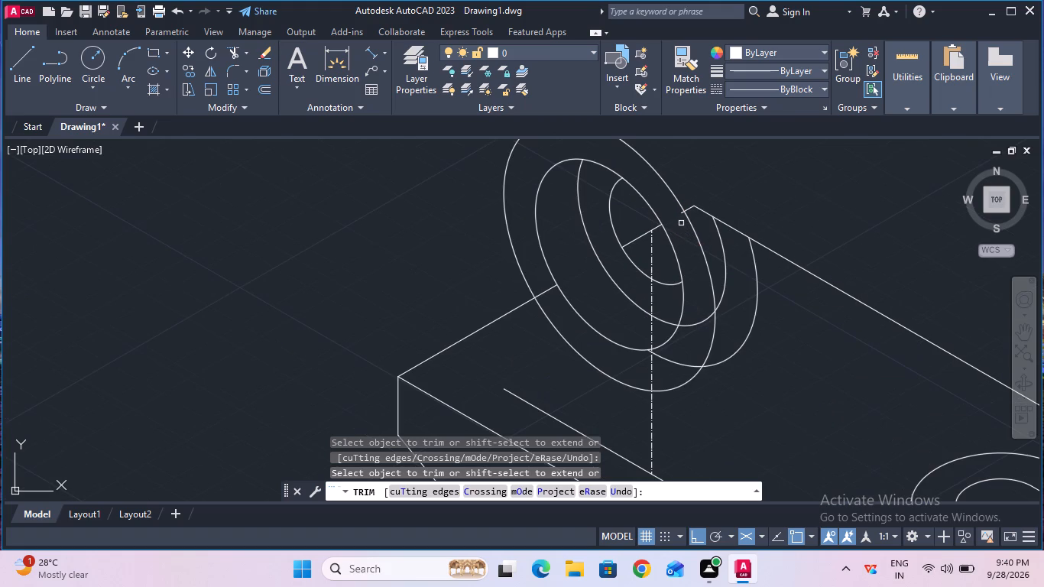
pyautogui.click(681, 215)
pyautogui.click(549, 290)
# Trim away the rear 25 mm isocircle's remaining lower arcs and the rear 17.5 mm arc crossing the front ring's face.
pyautogui.keyDown('ctrl'); pyautogui.scroll(-1, 549, 290); pyautogui.keyUp('ctrl')
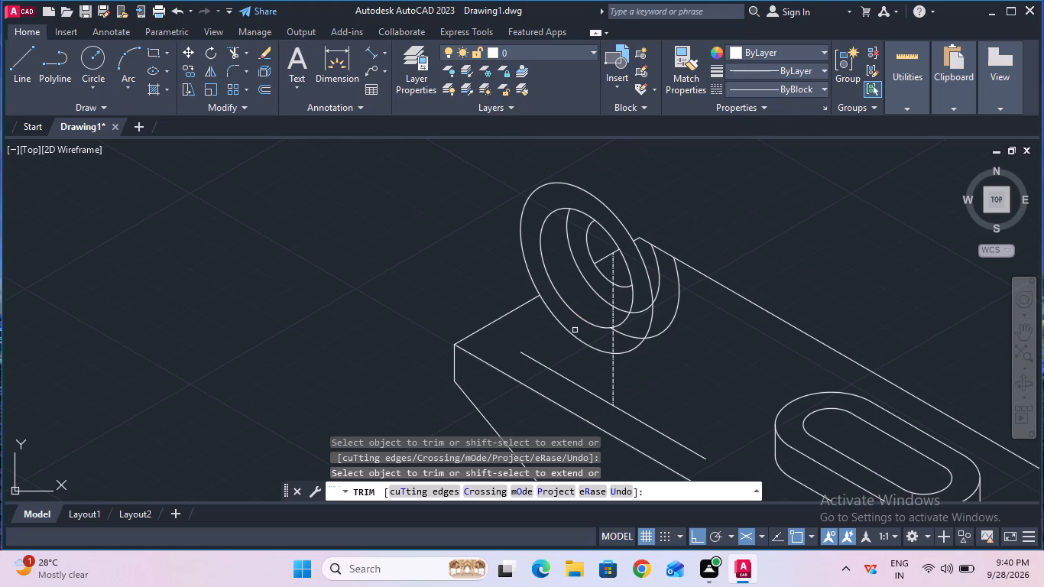
pyautogui.click(629, 336)
pyautogui.keyDown('ctrl'); pyautogui.scroll(2, 629, 336); pyautogui.keyUp('ctrl')
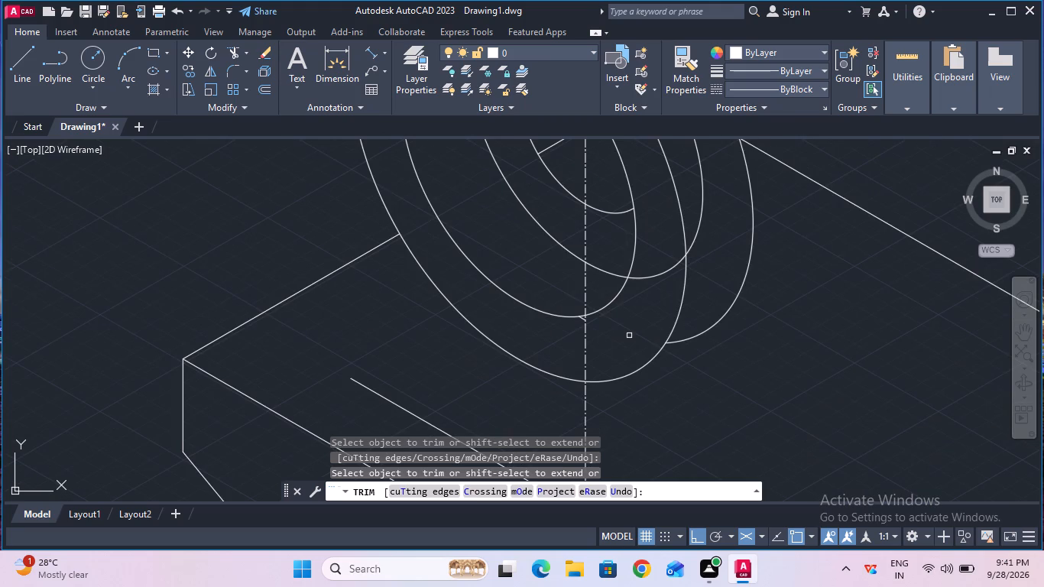
pyautogui.click(583, 319)
pyautogui.keyDown('ctrl'); pyautogui.scroll(-1, 617, 331); pyautogui.keyUp('ctrl')
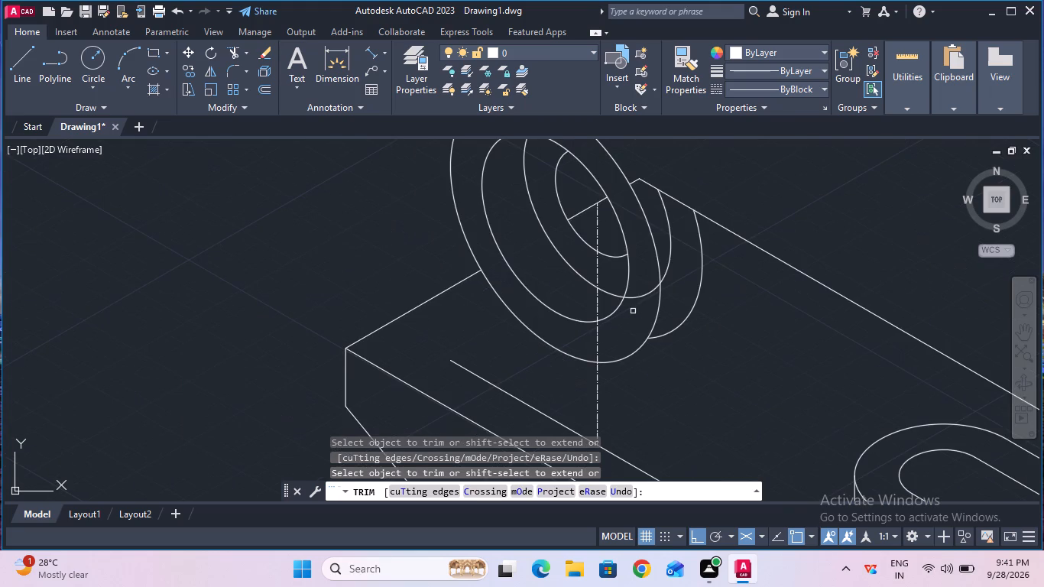
pyautogui.click(638, 298)
pyautogui.keyDown('ctrl'); pyautogui.scroll(-1, 673, 234); pyautogui.keyUp('ctrl')
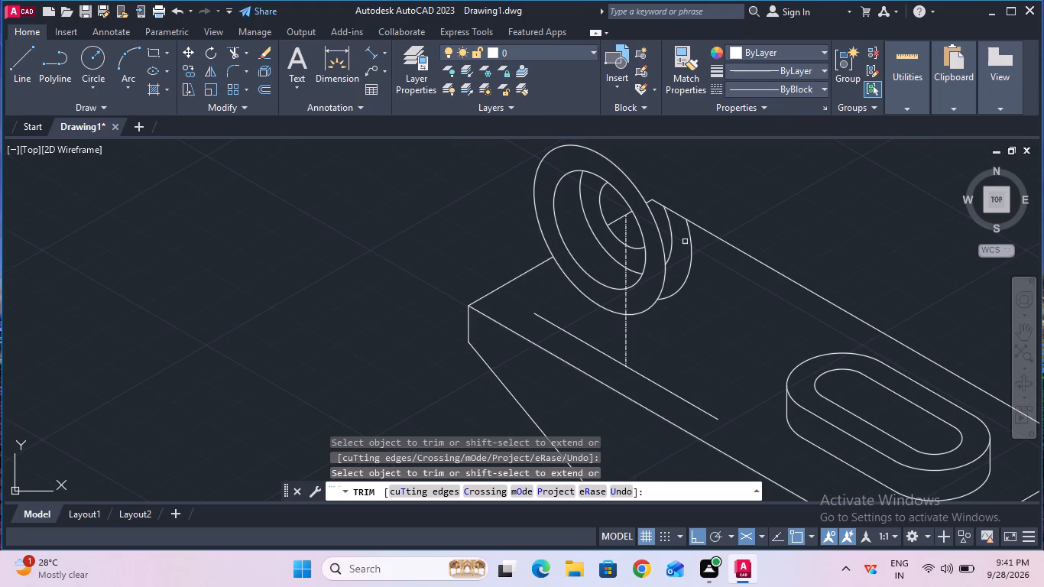
pyautogui.click(691, 248)
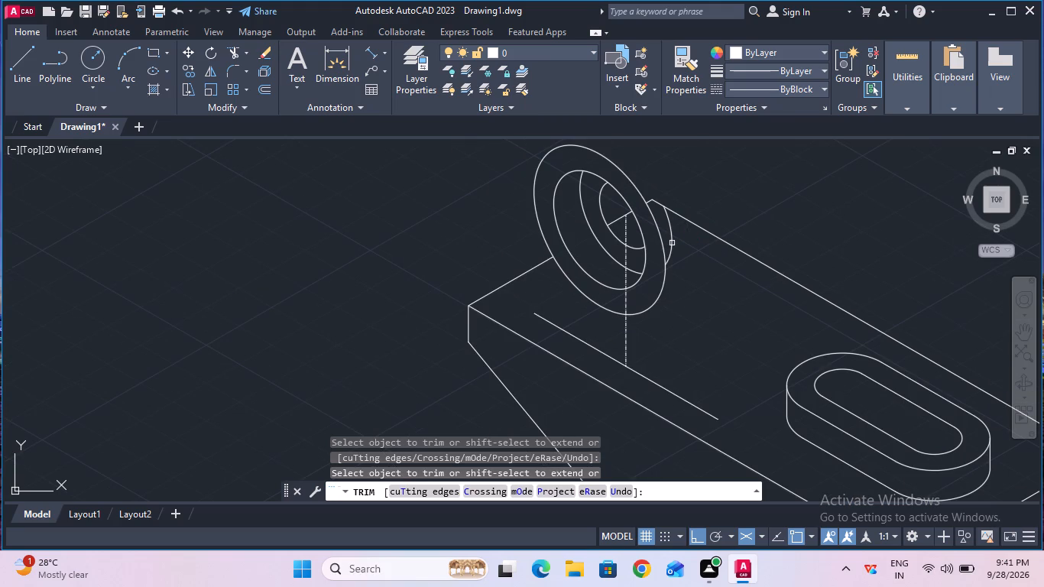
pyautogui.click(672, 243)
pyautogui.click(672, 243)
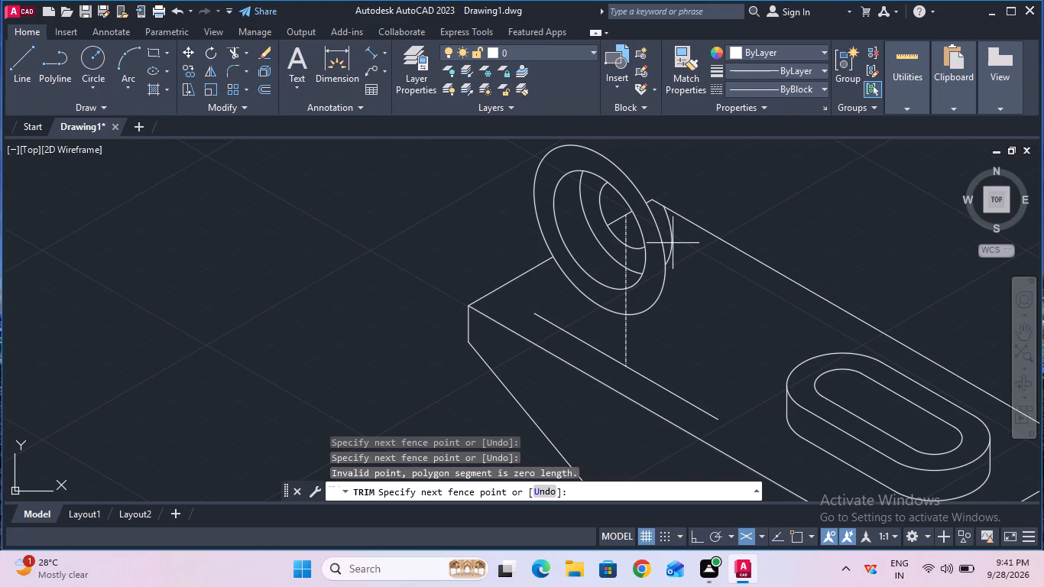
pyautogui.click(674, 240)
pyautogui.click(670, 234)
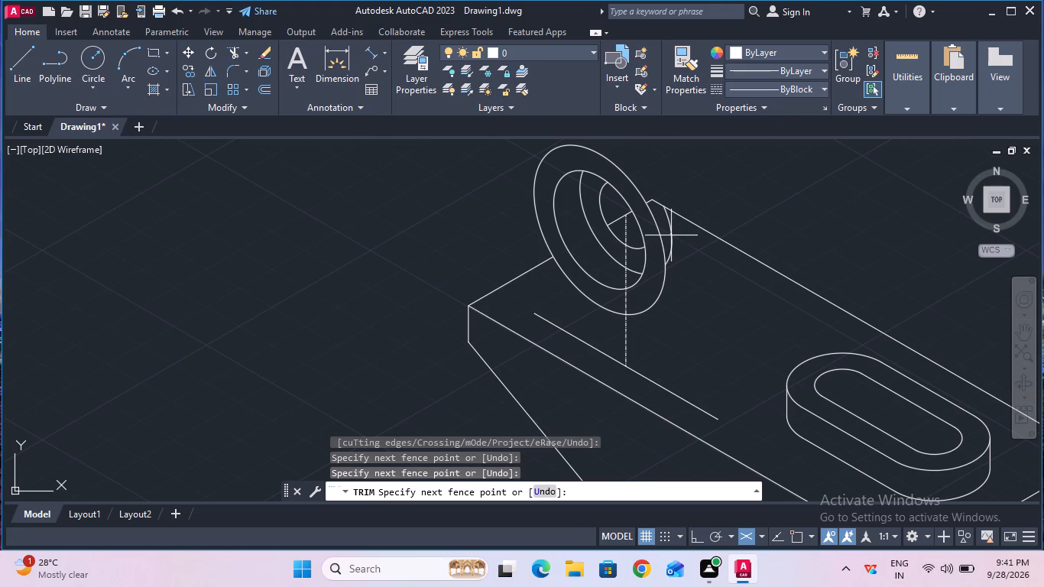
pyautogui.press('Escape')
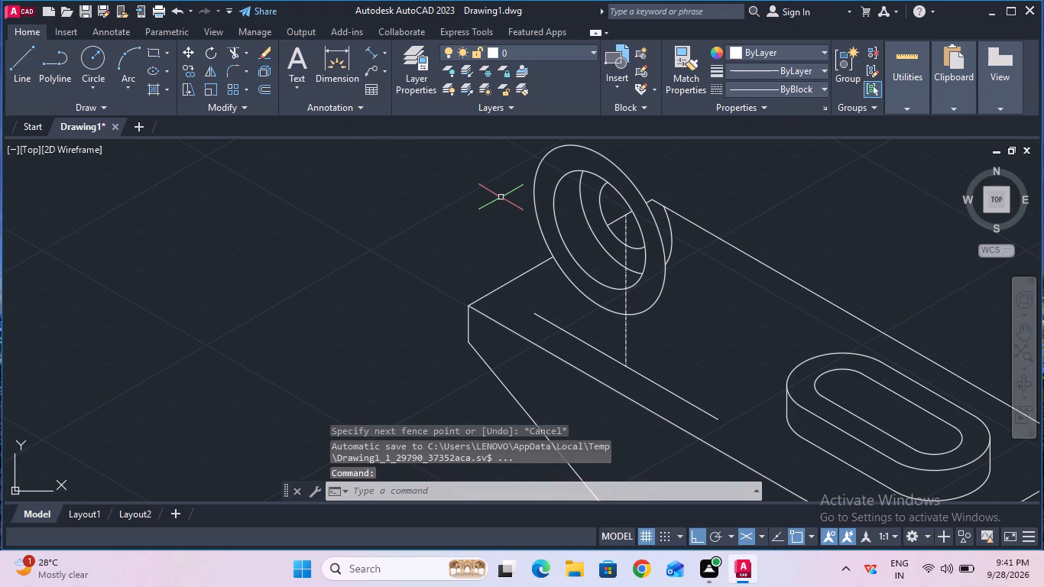
# Trim the piece of the base's short top edge and the upper end of the vertical centreline inside the front ring's opening.
pyautogui.click(230, 57)
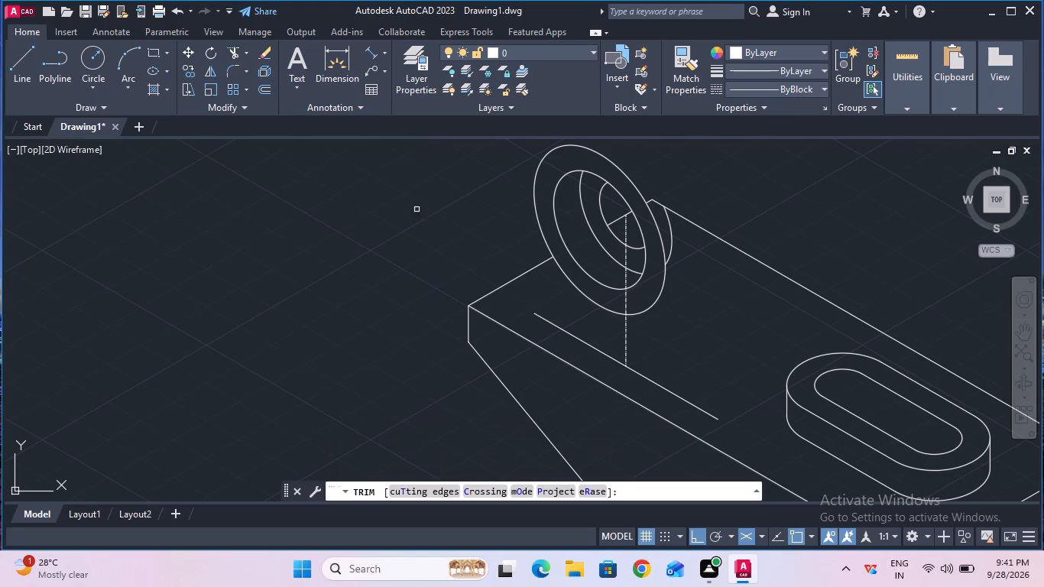
pyautogui.click(614, 222)
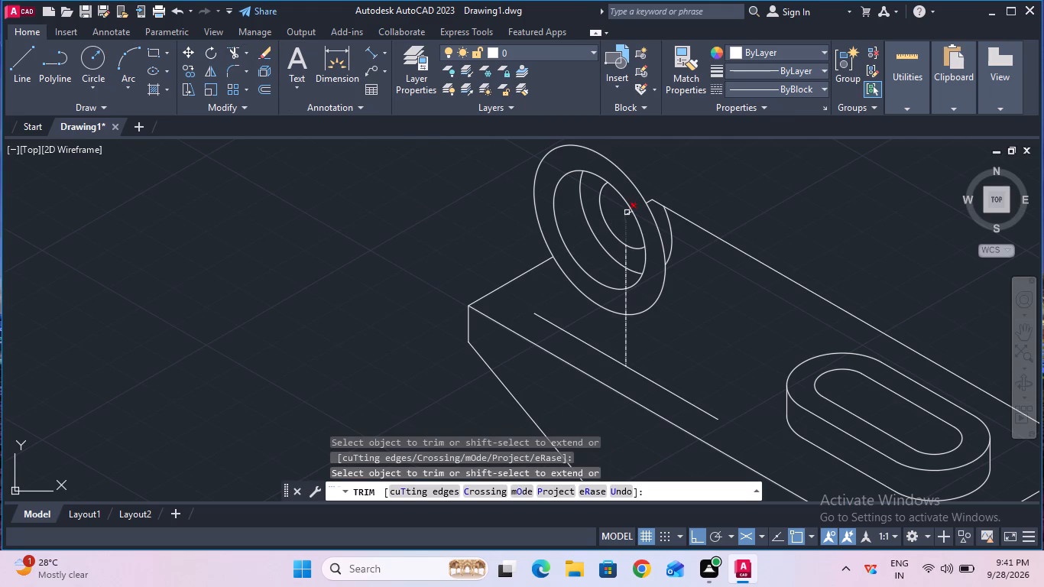
pyautogui.click(627, 213)
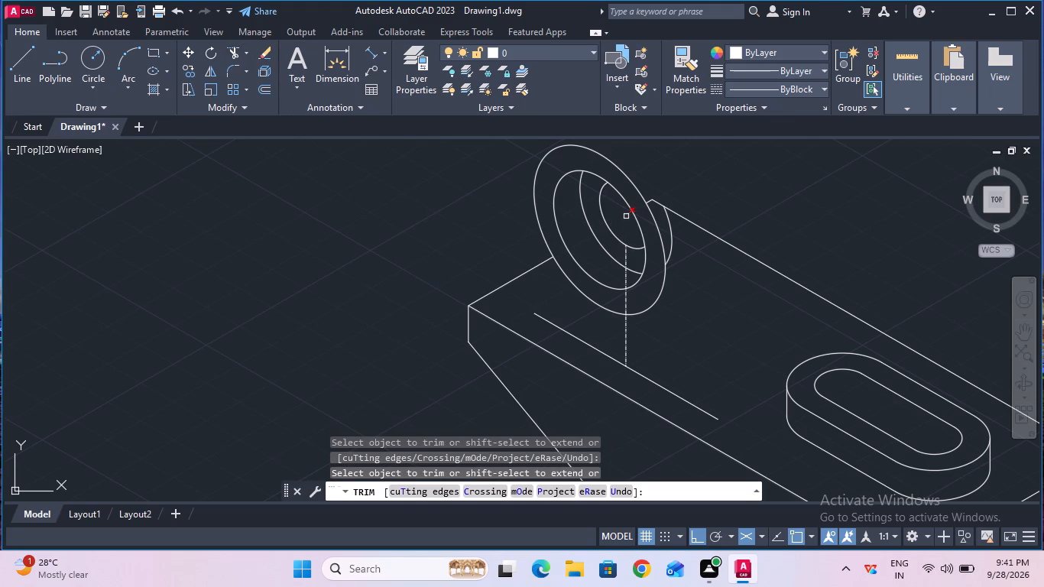
pyautogui.click(626, 216)
pyautogui.press('Escape')
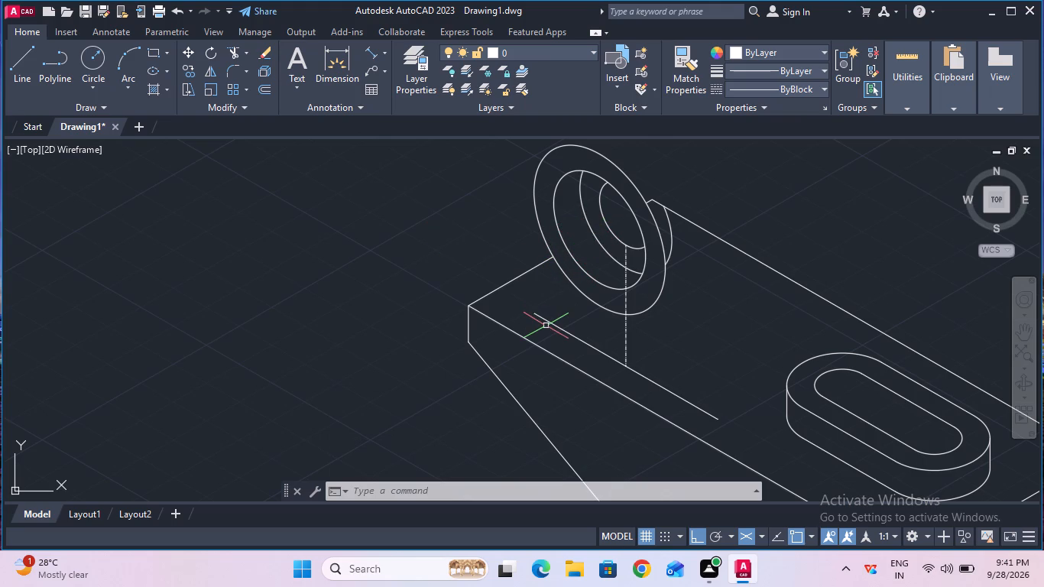
# Delete the remaining rear 10 mm and 17.5 mm radius arcs inside the front ring's opening.
pyautogui.click(616, 234)
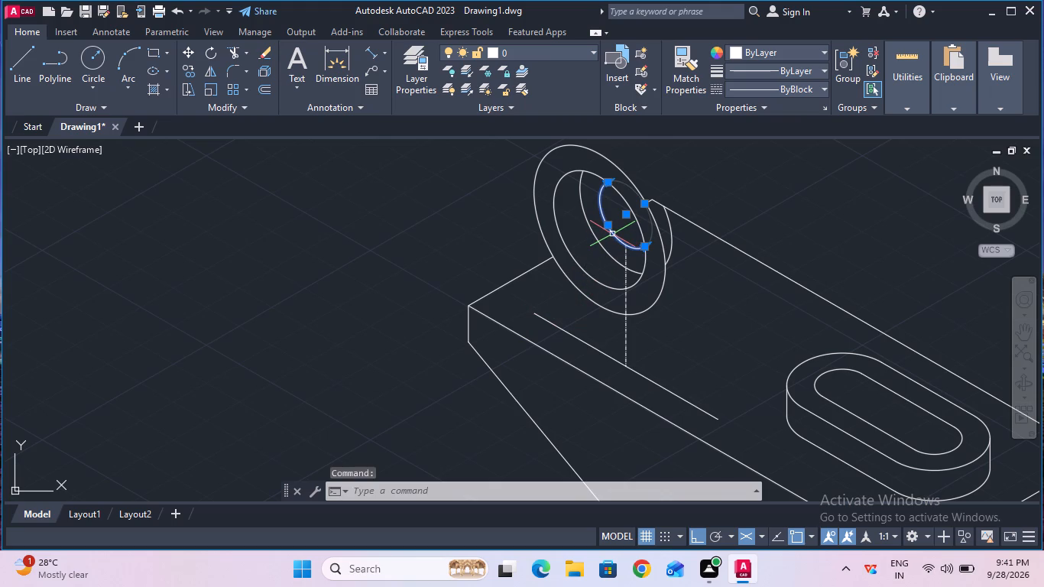
pyautogui.press('Delete')
pyautogui.click(601, 243)
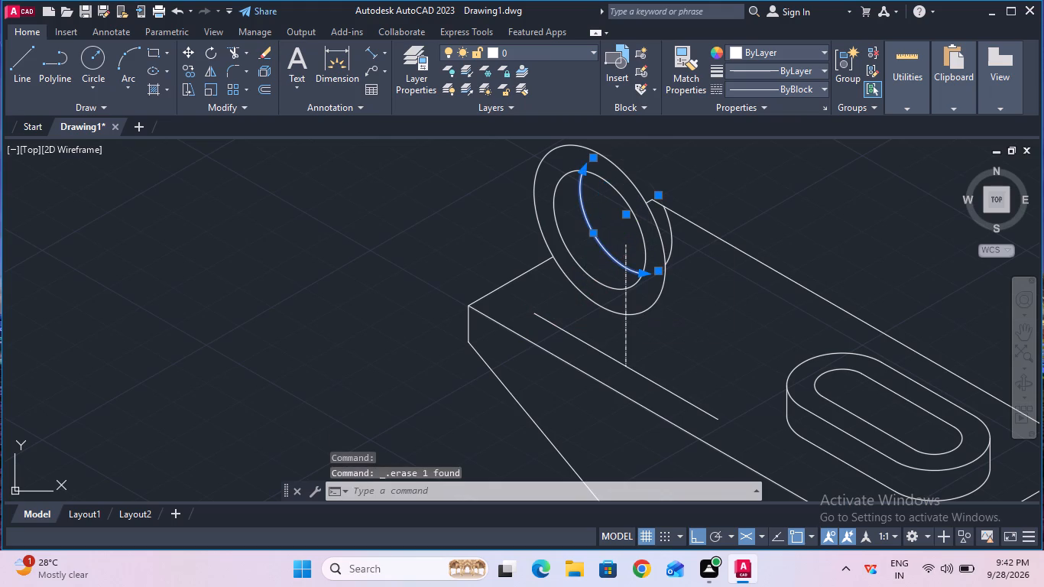
pyautogui.press('Delete')
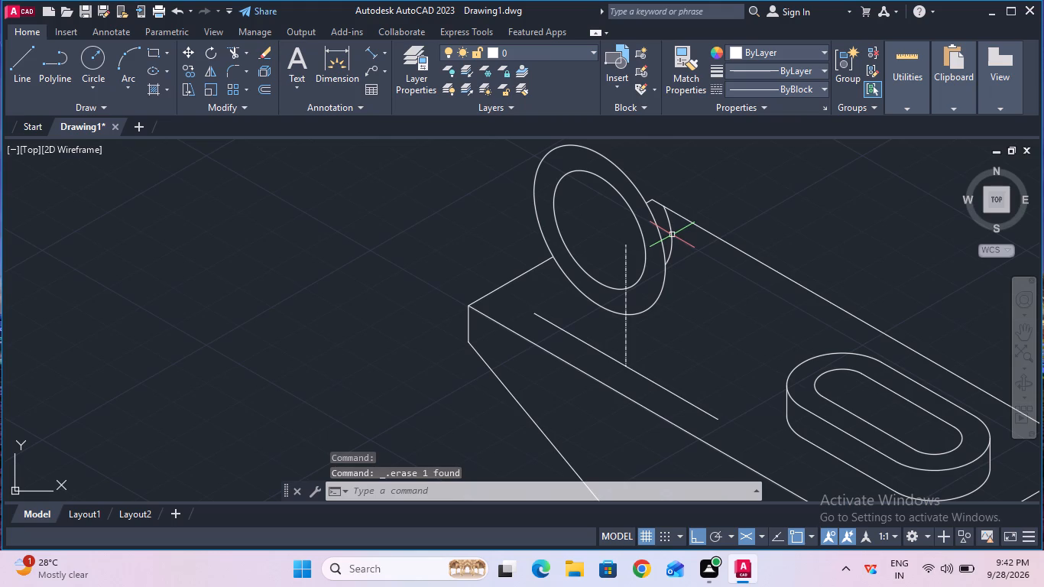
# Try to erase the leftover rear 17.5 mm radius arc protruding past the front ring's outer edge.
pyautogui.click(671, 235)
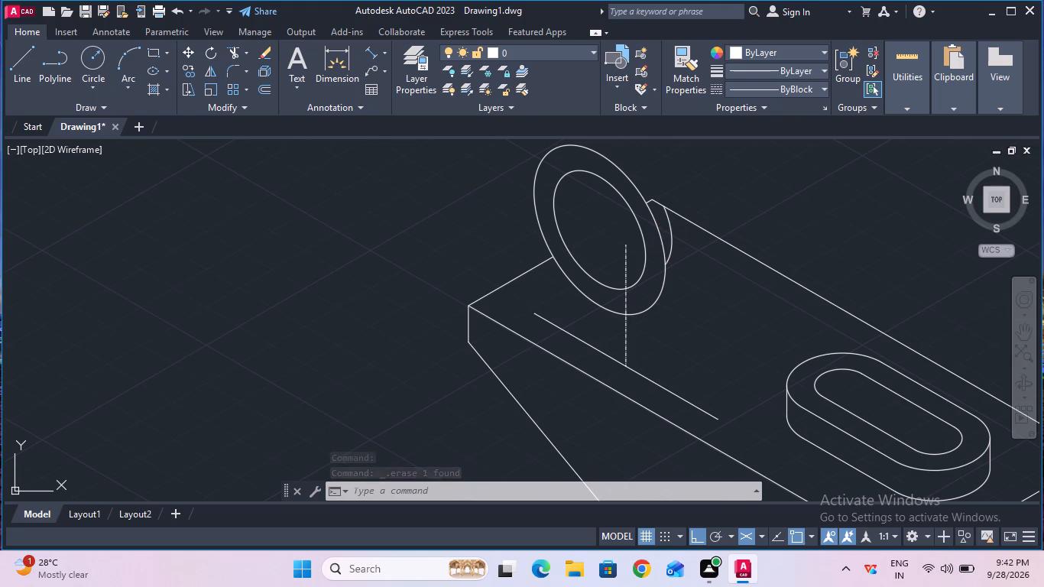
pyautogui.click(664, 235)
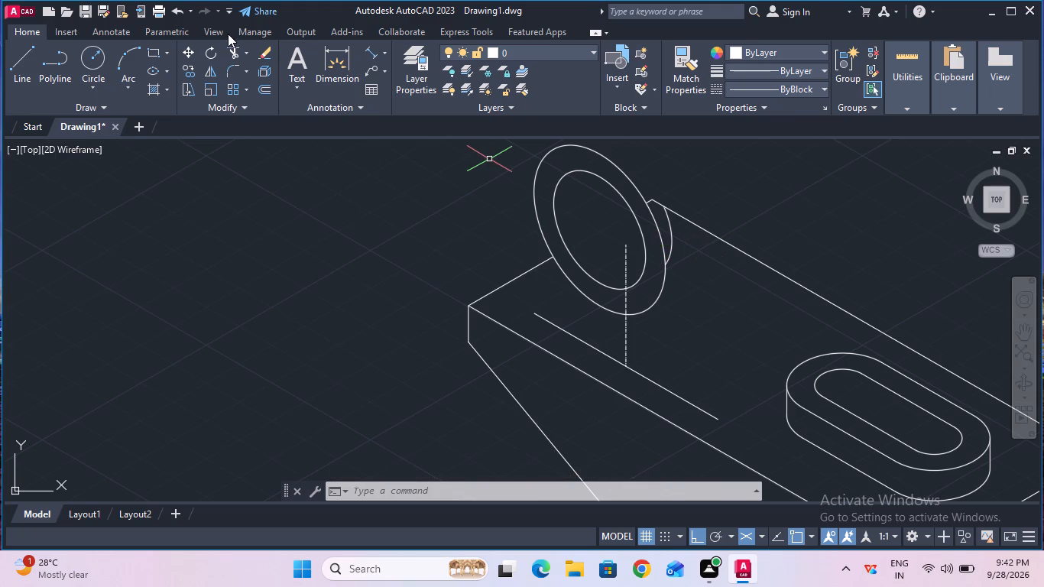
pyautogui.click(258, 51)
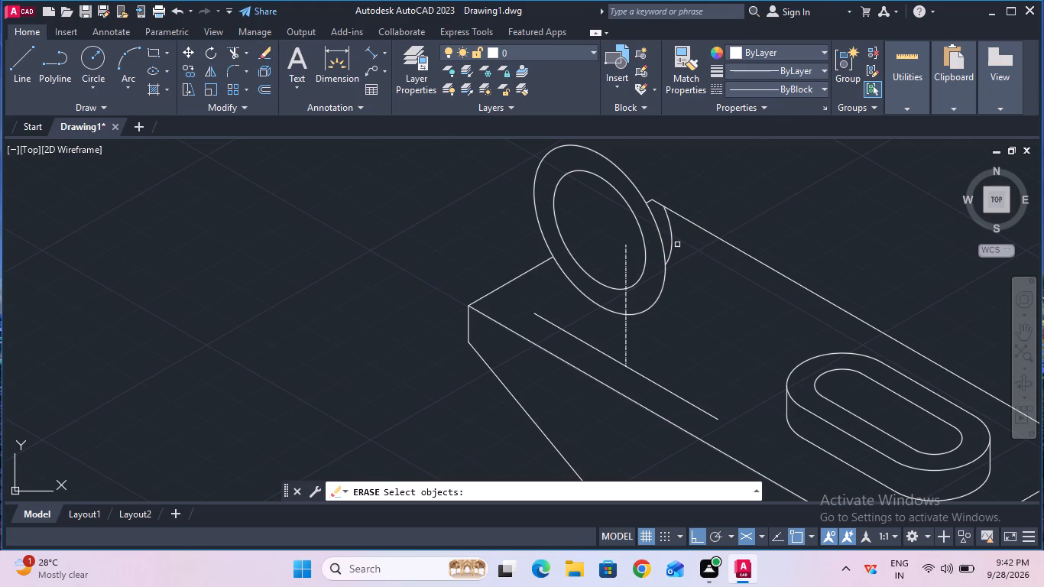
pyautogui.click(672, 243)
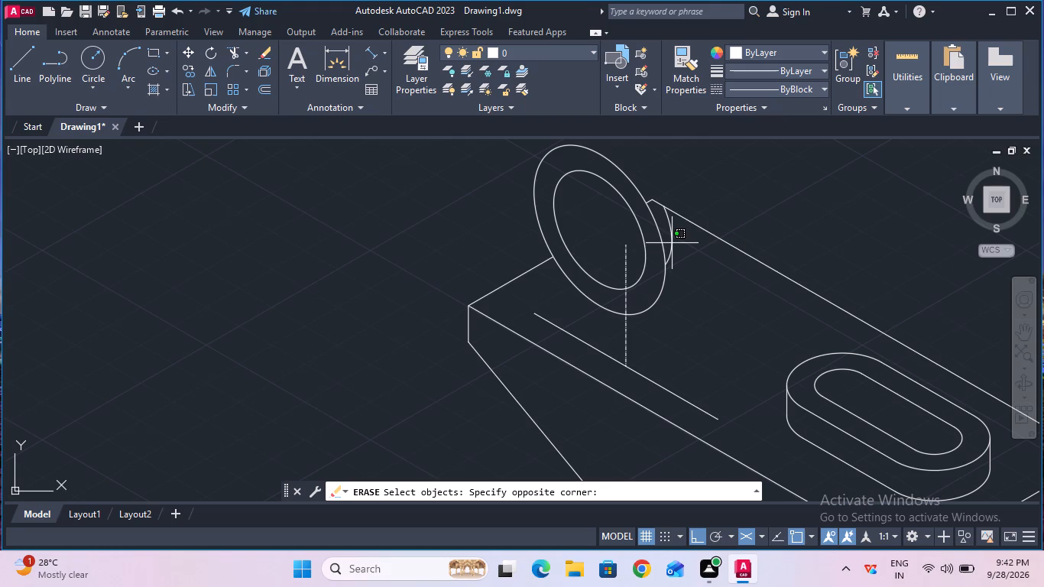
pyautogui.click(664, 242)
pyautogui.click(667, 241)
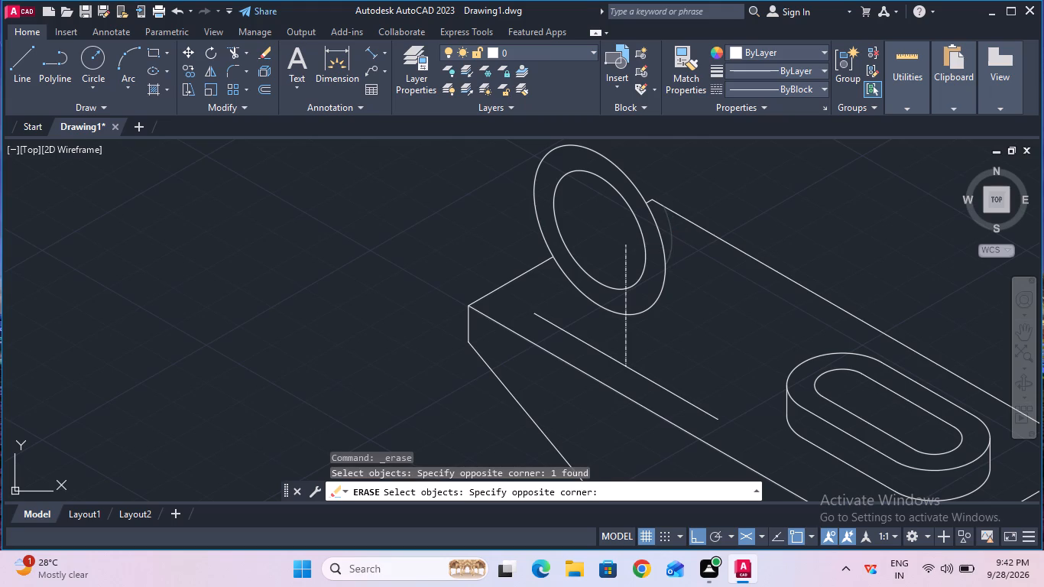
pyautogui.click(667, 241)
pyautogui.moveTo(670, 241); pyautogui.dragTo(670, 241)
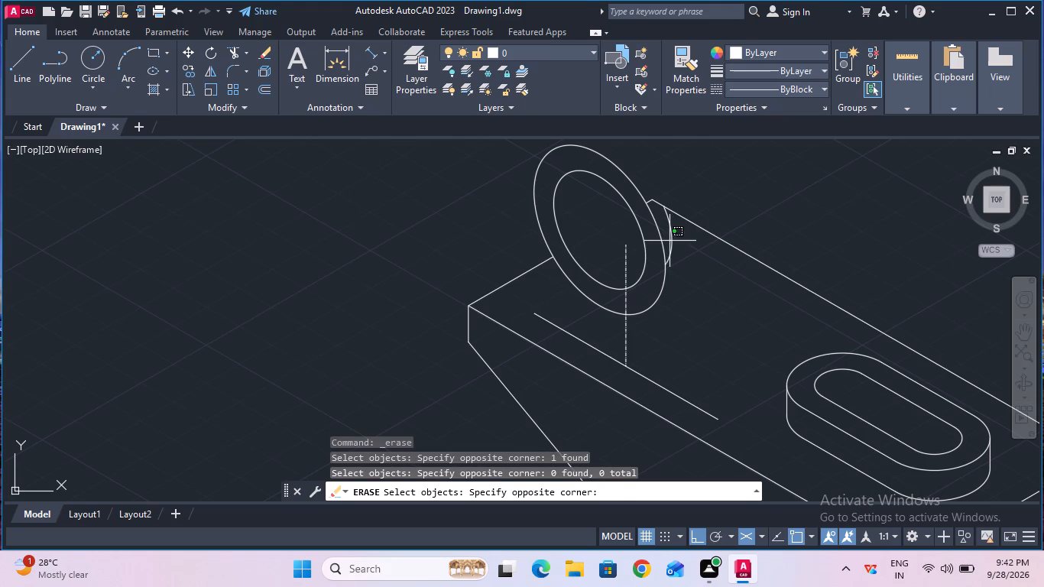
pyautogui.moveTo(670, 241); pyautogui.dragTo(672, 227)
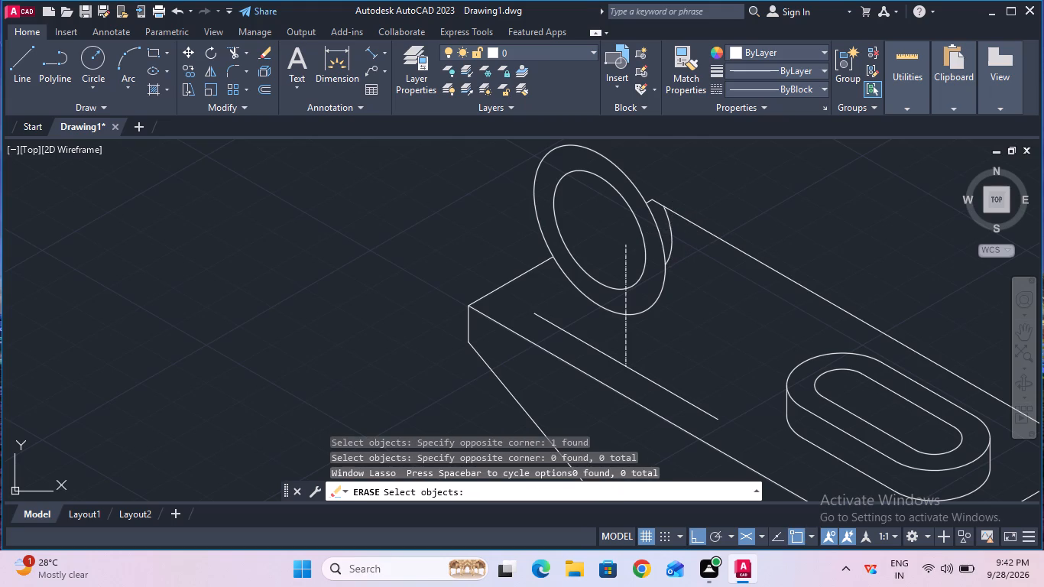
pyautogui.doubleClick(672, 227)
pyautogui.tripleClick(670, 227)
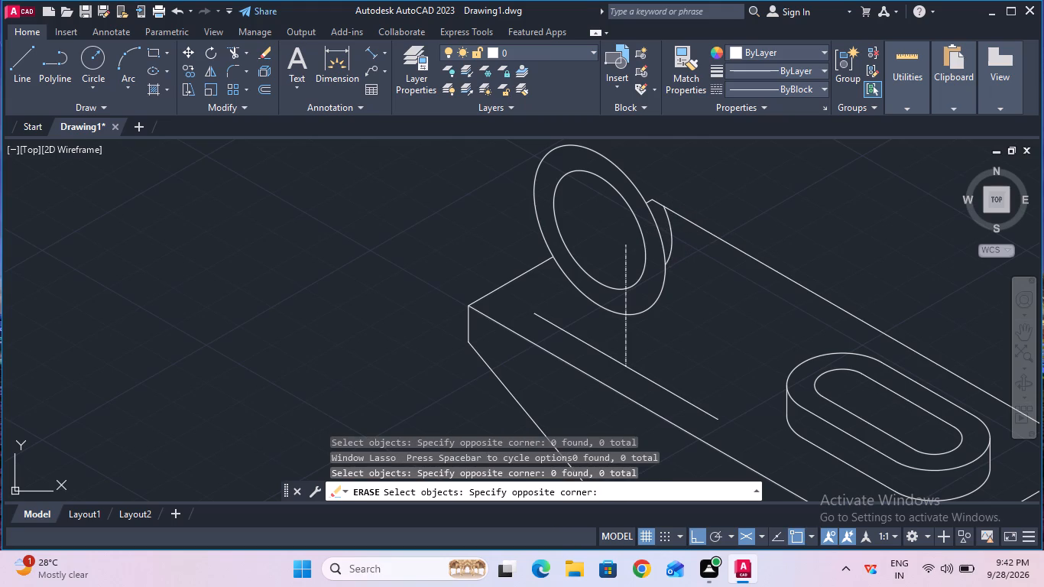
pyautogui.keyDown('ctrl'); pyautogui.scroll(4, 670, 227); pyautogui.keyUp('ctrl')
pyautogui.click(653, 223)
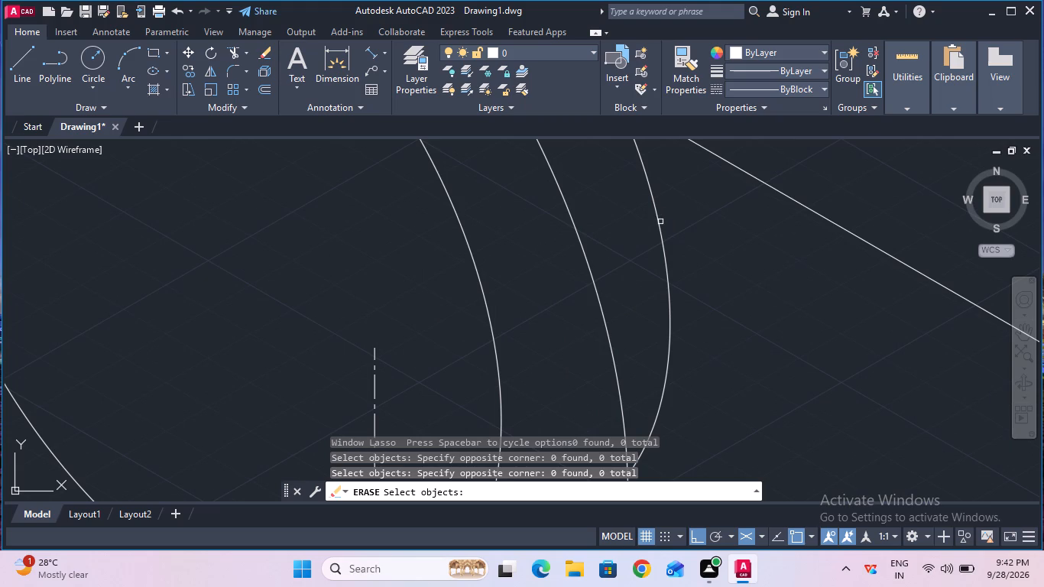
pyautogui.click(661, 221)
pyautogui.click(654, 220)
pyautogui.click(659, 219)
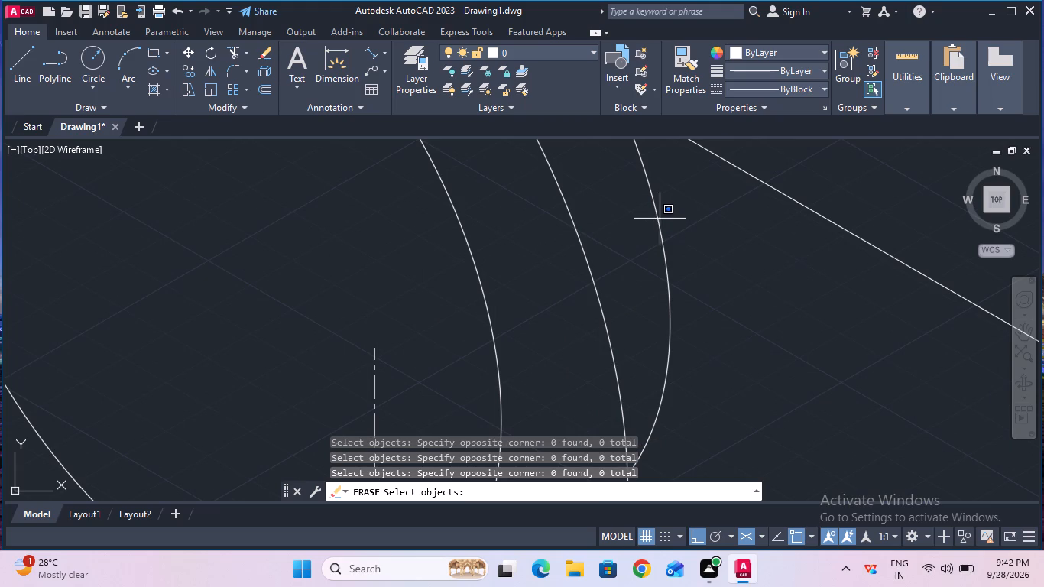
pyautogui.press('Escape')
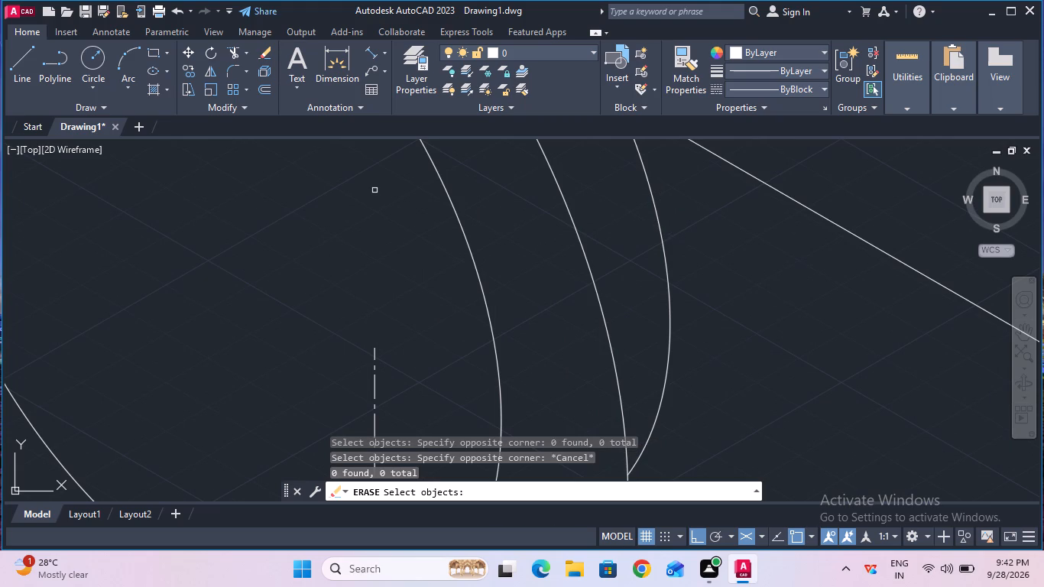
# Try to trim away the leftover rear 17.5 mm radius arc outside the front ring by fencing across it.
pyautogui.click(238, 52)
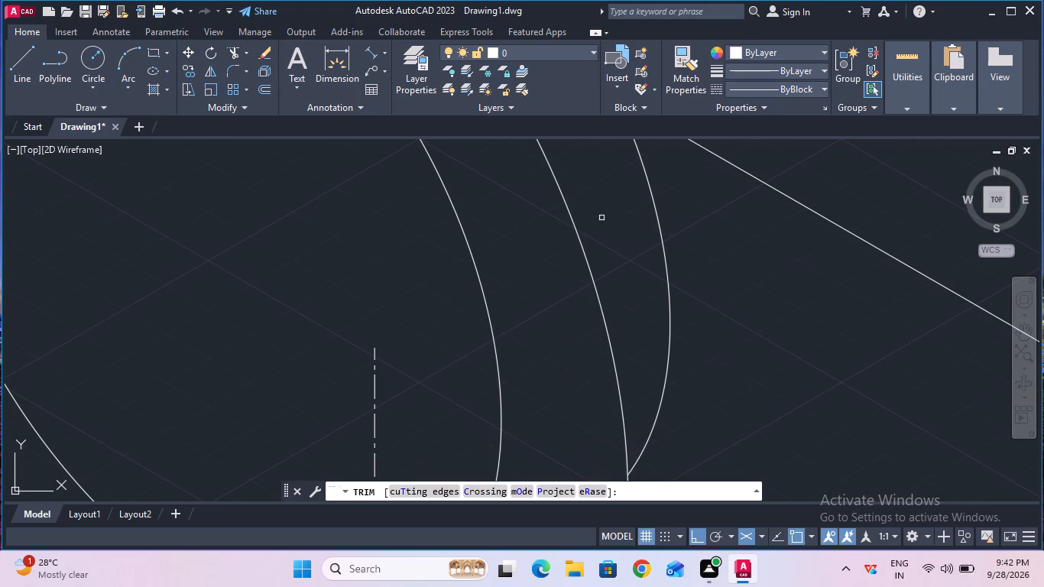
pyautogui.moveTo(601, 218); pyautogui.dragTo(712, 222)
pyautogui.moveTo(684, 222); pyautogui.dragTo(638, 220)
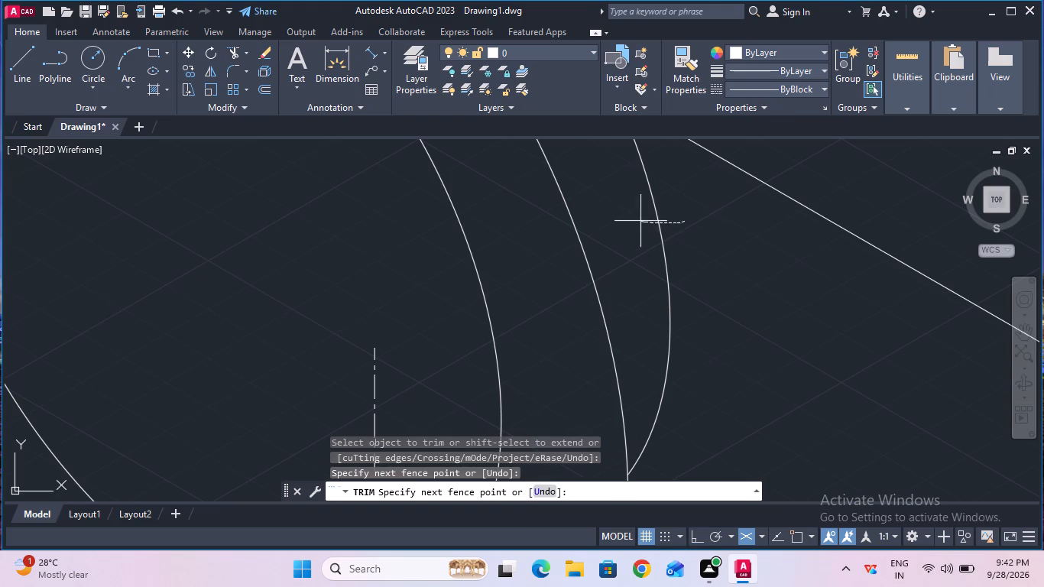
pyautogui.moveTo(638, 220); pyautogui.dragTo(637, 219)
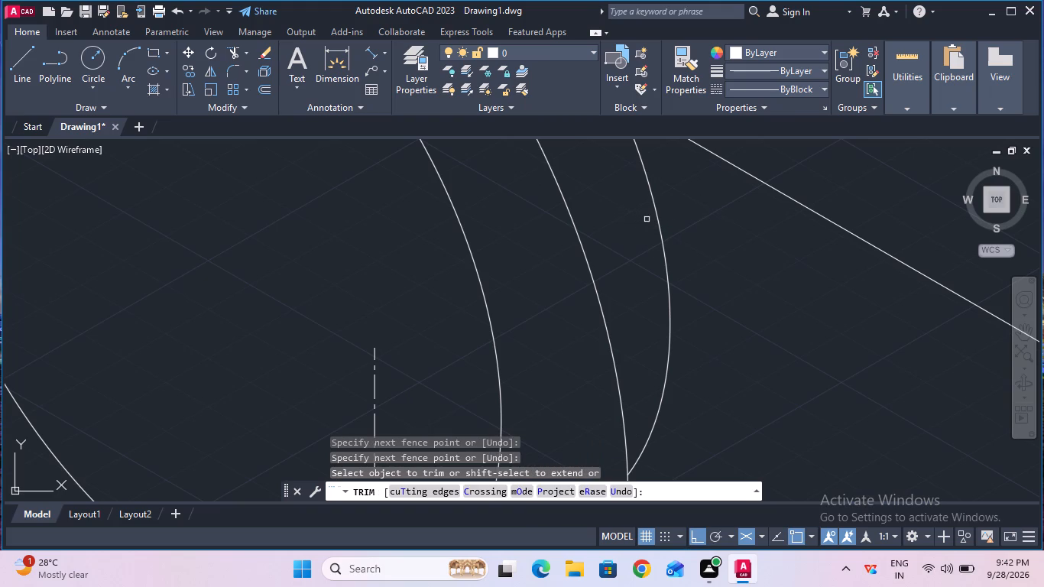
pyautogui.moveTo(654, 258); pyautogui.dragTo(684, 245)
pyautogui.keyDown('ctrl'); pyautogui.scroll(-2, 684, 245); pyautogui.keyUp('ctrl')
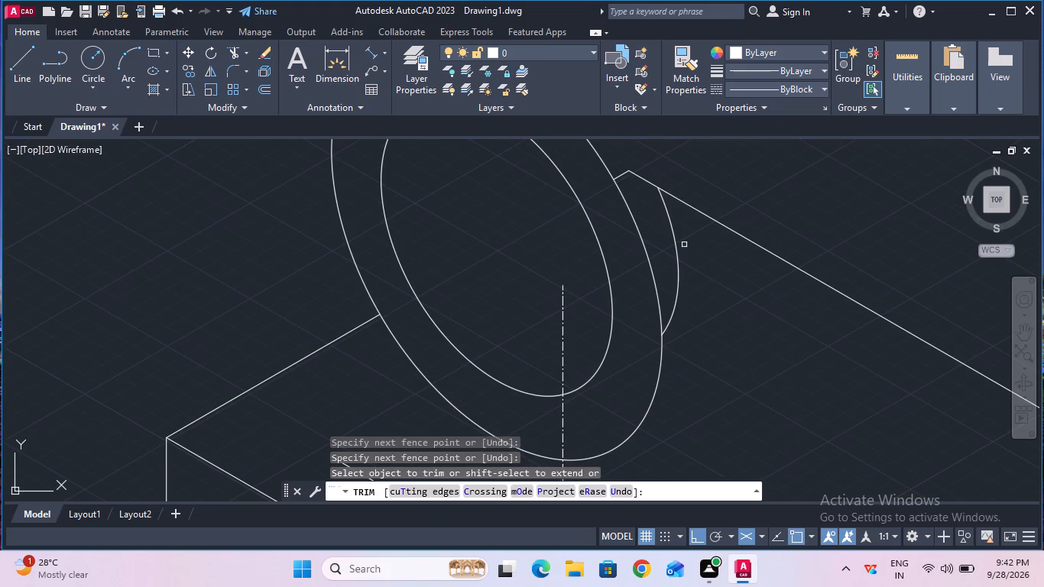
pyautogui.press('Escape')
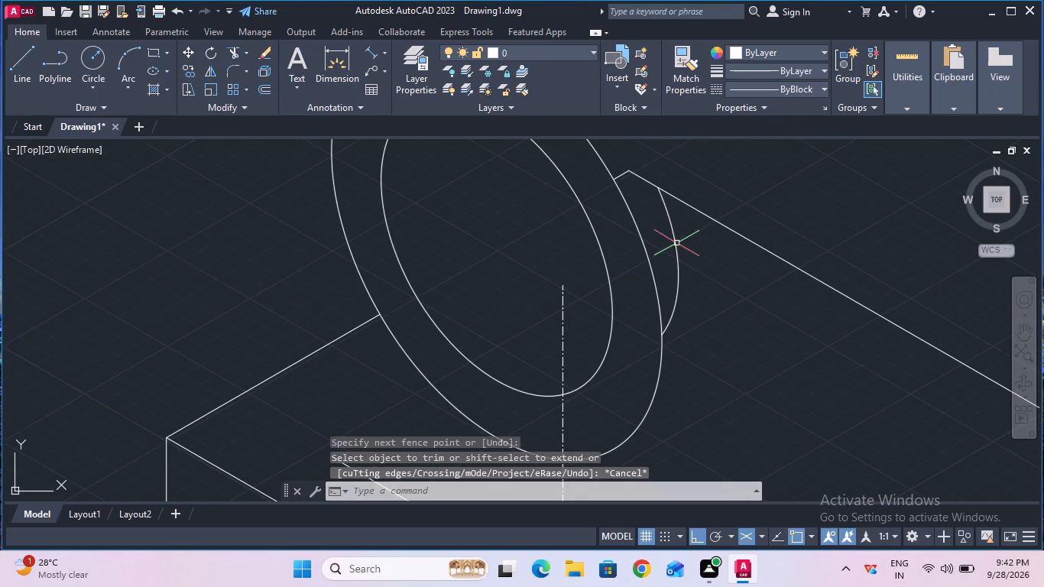
# Delete the rear 17.5 mm radius arc protruding past the front ring together with the base's long rear top edge.
pyautogui.doubleClick(676, 241)
pyautogui.click(670, 220)
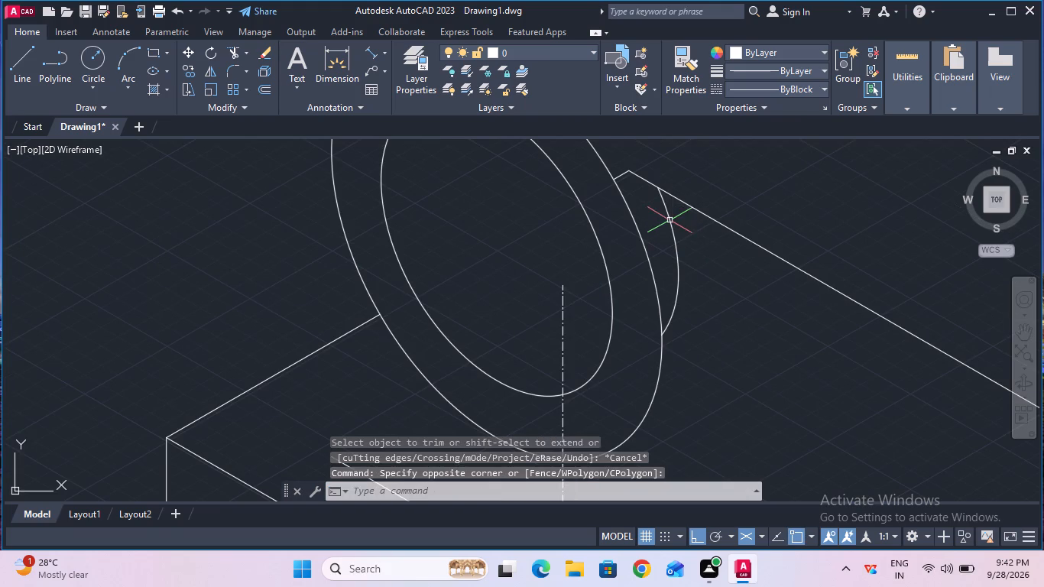
pyautogui.doubleClick(666, 200)
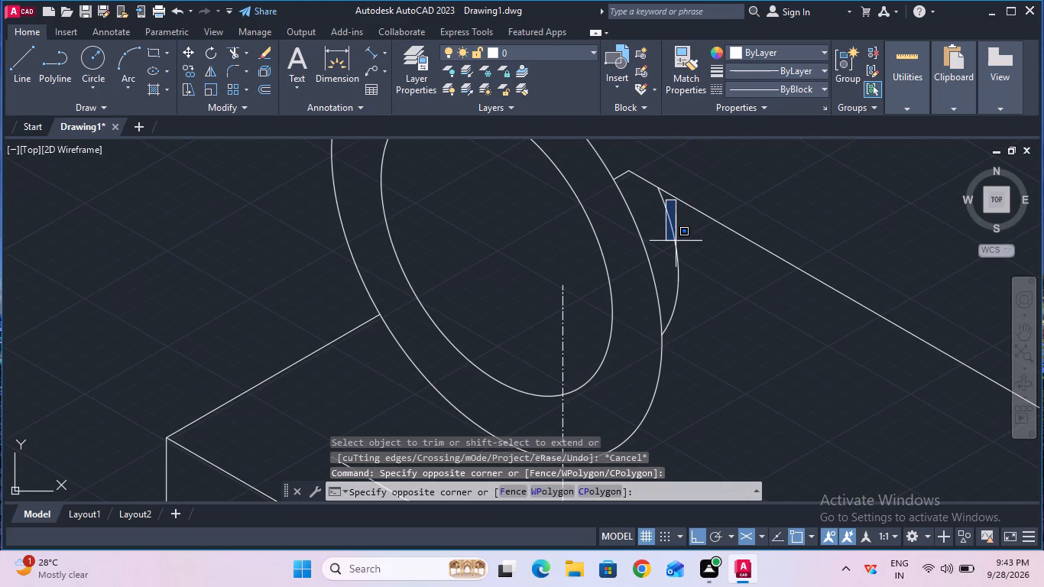
pyautogui.keyDown('ctrl'); pyautogui.scroll(-3, 676, 241); pyautogui.keyUp('ctrl')
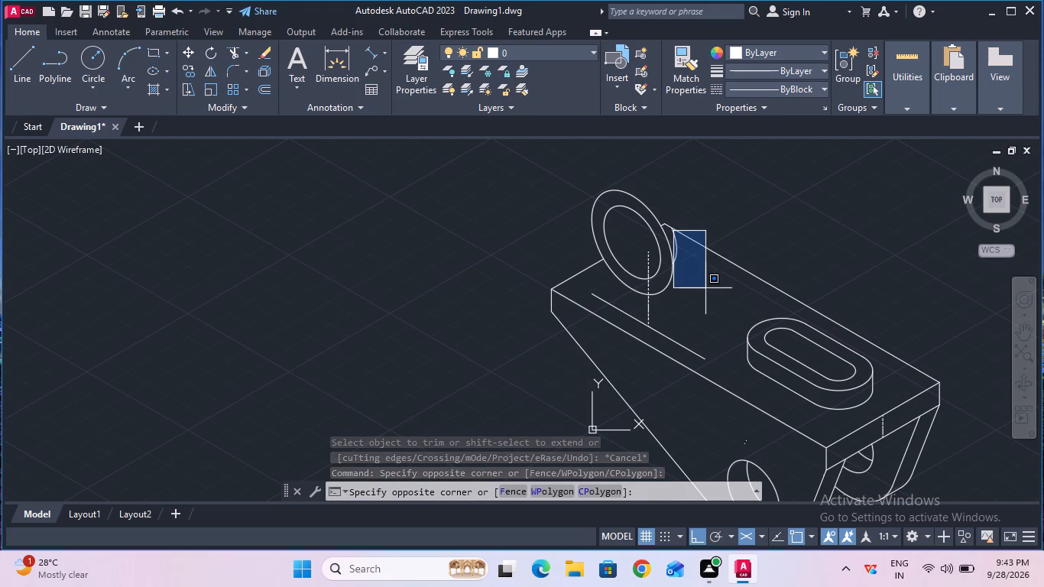
pyautogui.click(666, 219)
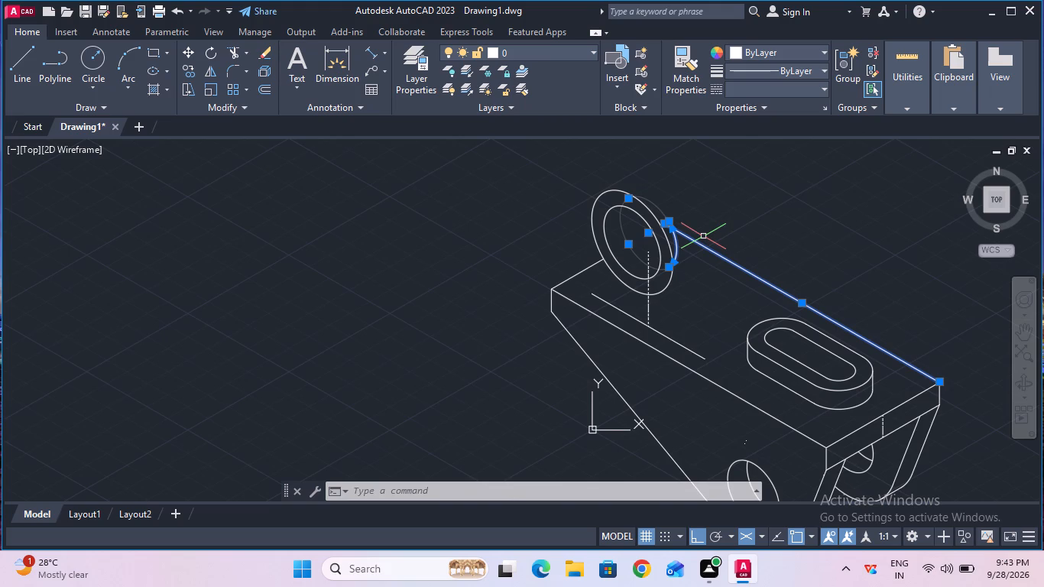
pyautogui.press('Delete')
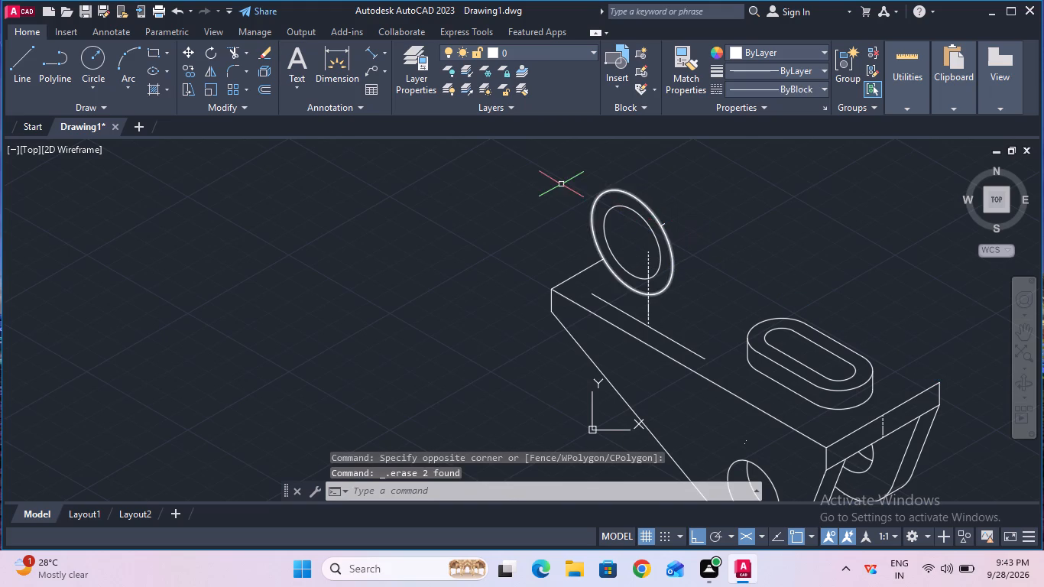
# Redraw the base's long rear top edge as a line from the corner behind the ring to the far end corner.
pyautogui.click(21, 76)
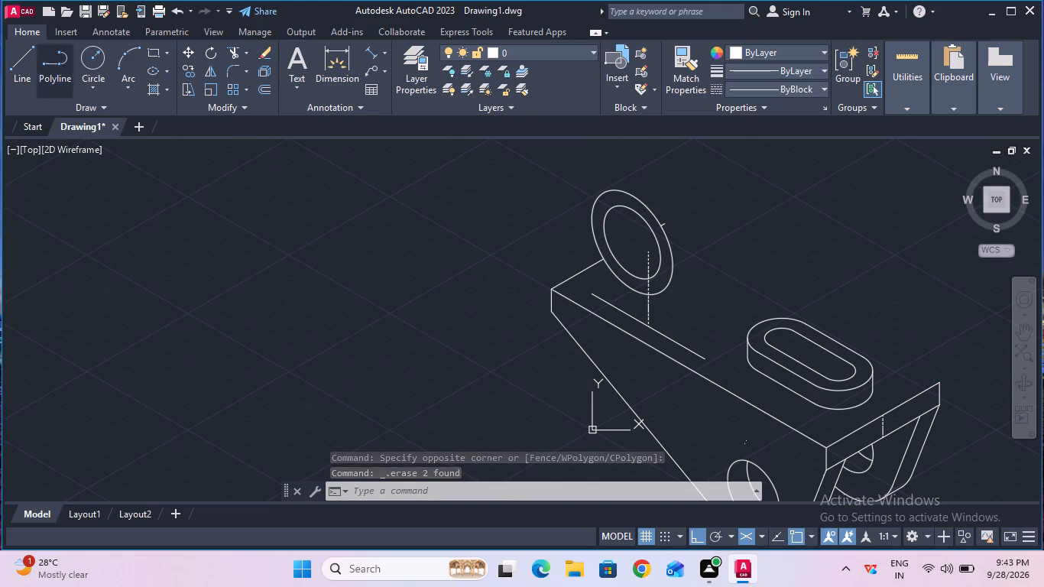
pyautogui.click(668, 225)
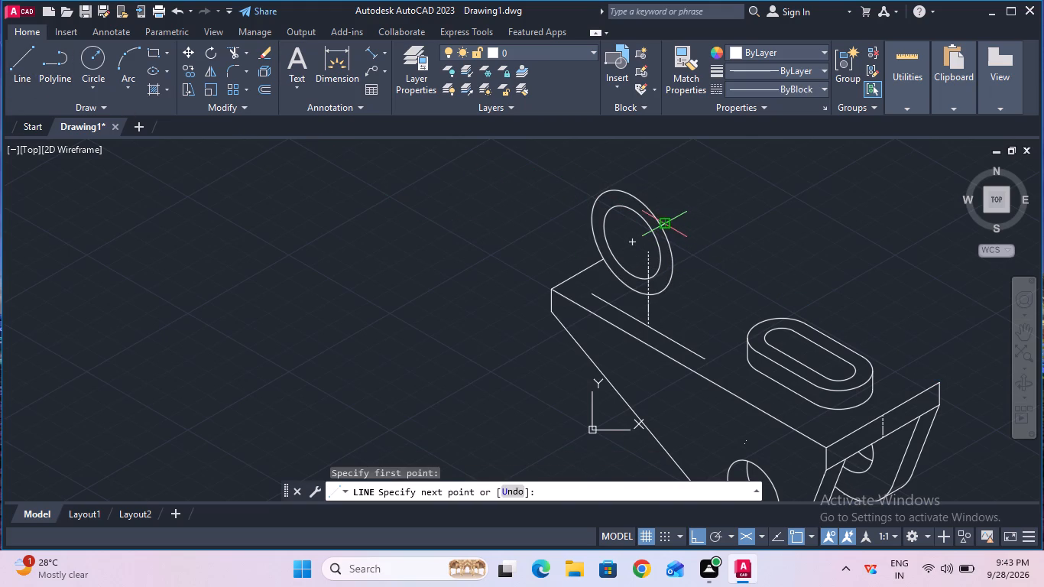
pyautogui.click(941, 386)
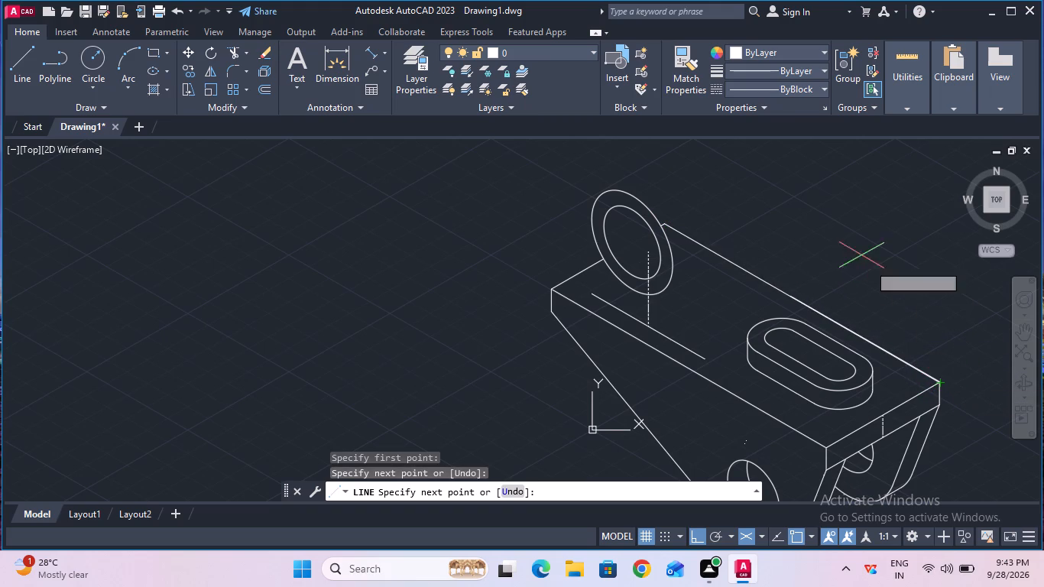
pyautogui.press('Escape')
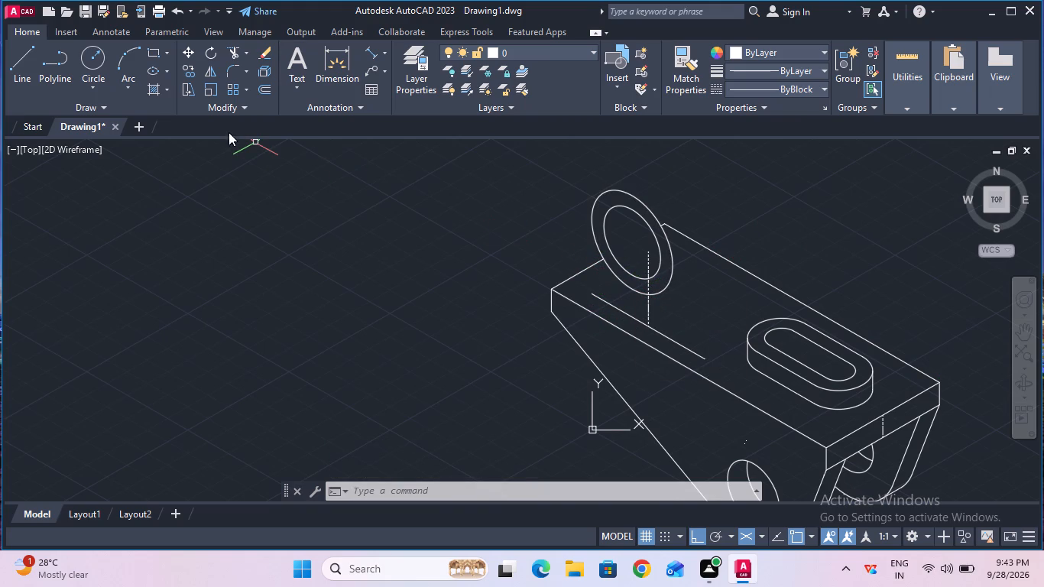
# Copy the ring's two ellipses from their centre 10 mm toward the front, parallel to the base's short top edge.
pyautogui.click(188, 72)
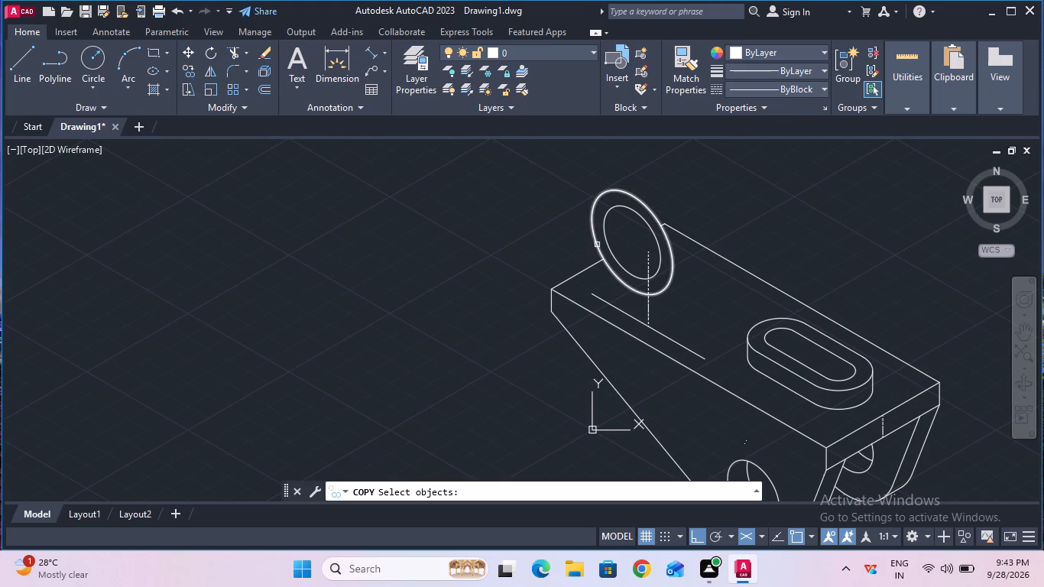
pyautogui.click(596, 242)
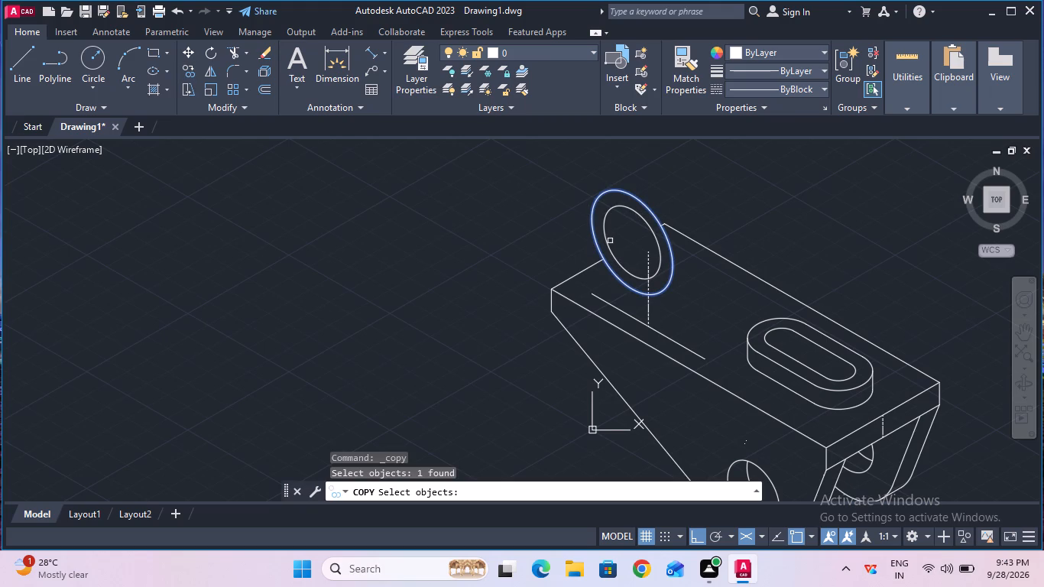
pyautogui.keyDown('shift'); pyautogui.click(608, 240); pyautogui.keyUp('shift')
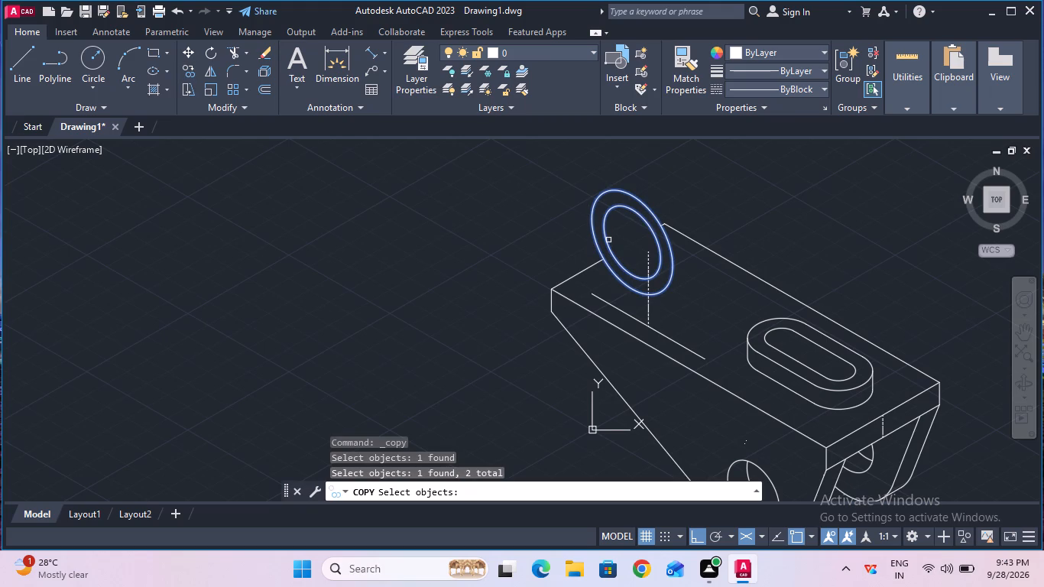
pyautogui.press('Return')
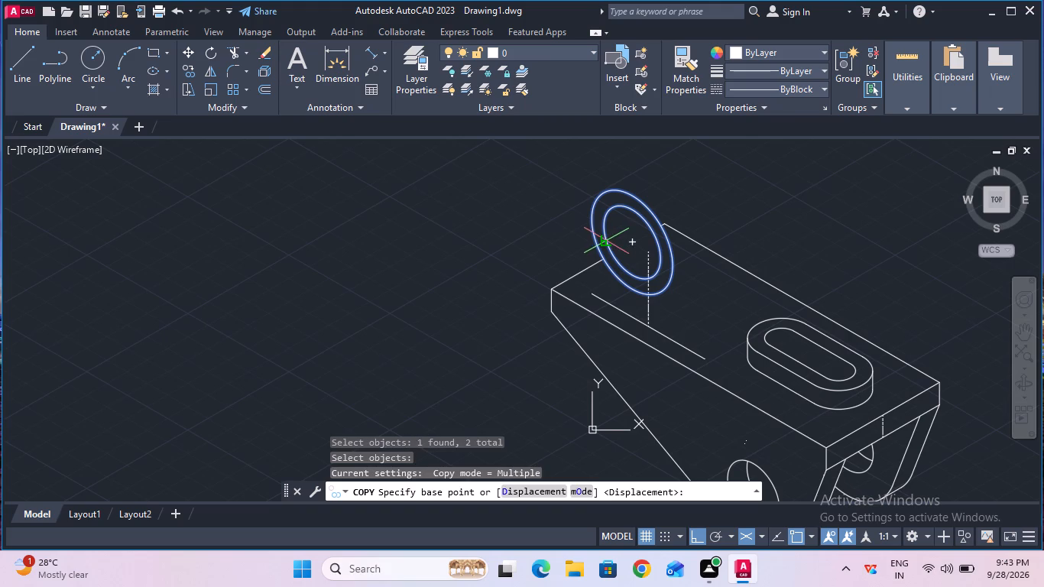
pyautogui.click(634, 241)
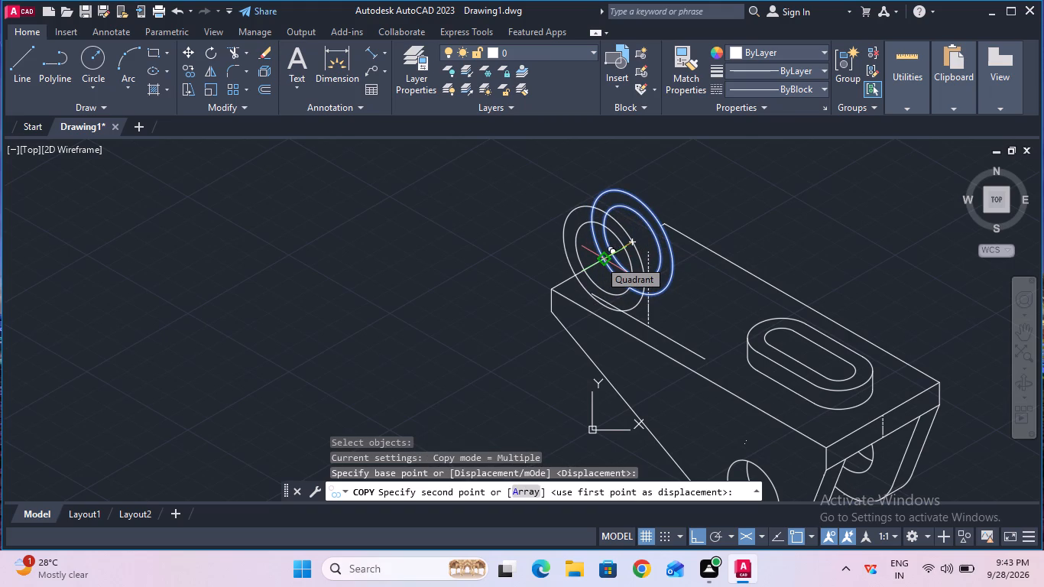
pyautogui.write('10')
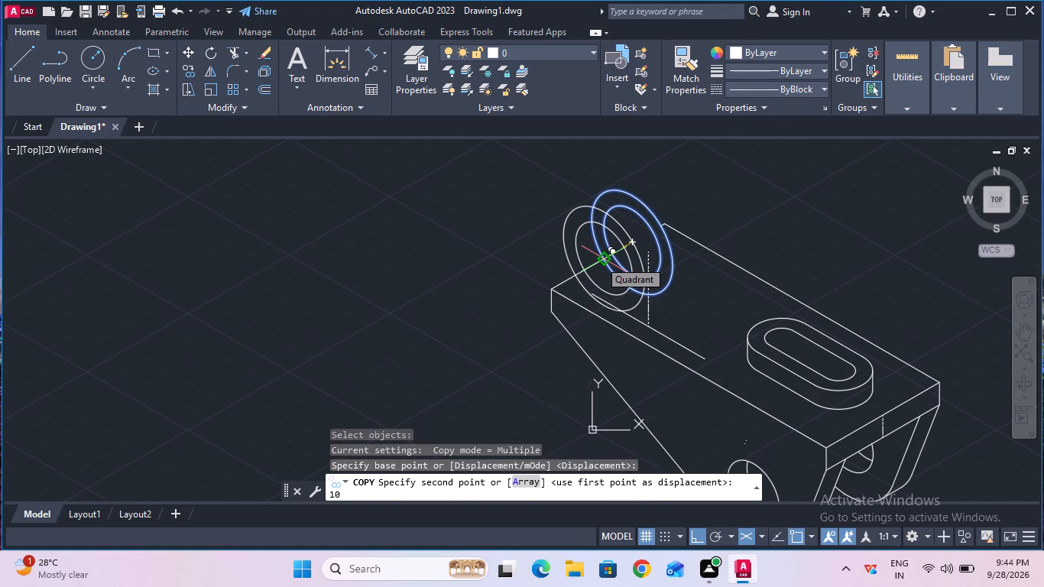
pyautogui.press('Return')
pyautogui.press('Escape')
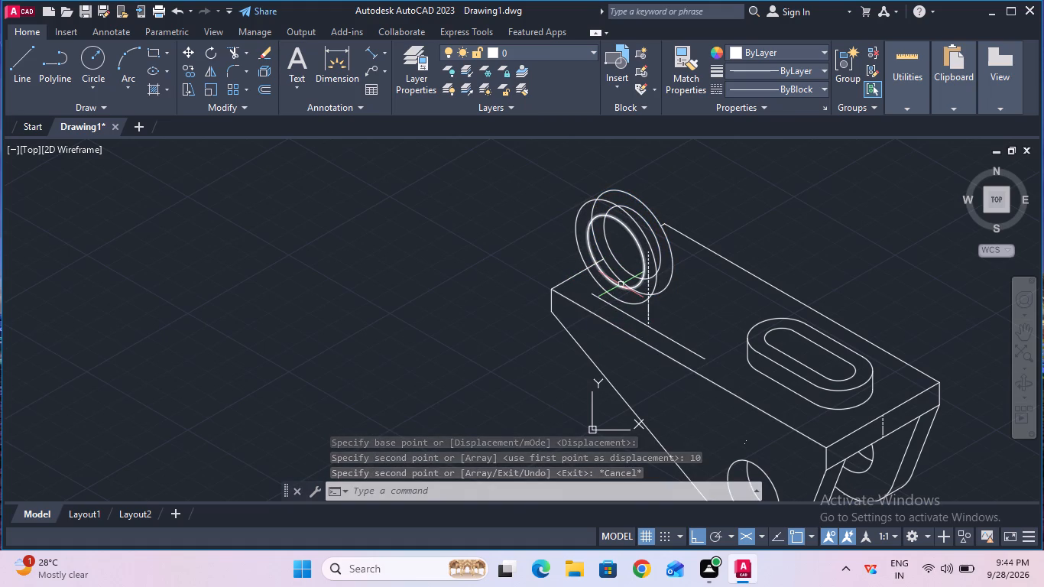
# Trim the rear outer ellipse behind and beyond the front ring, along with the base's short edge segment inside the hole.
pyautogui.keyDown('ctrl'); pyautogui.scroll(3, 621, 284); pyautogui.keyUp('ctrl')
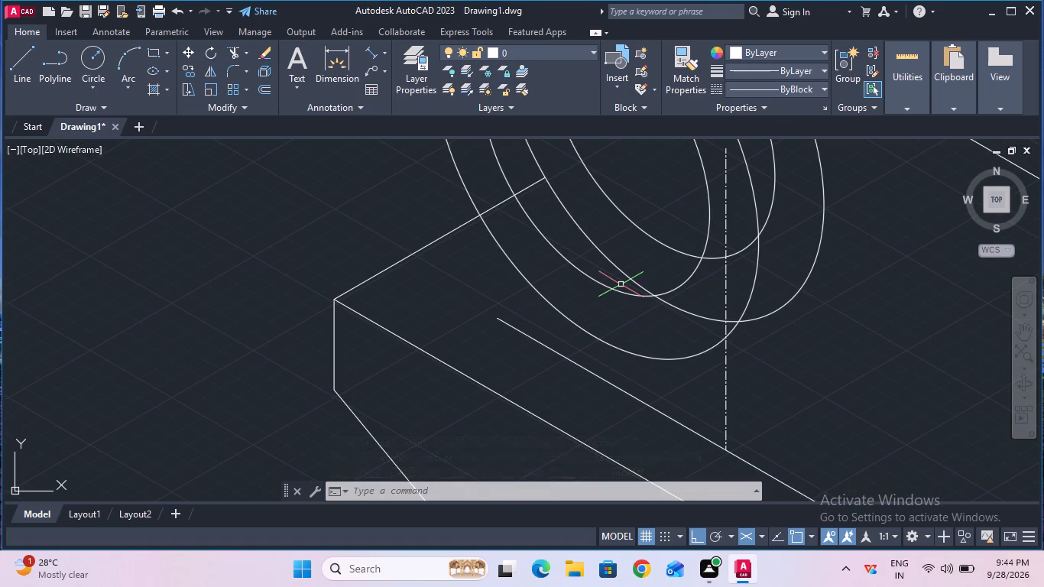
pyautogui.keyDown('ctrl'); pyautogui.scroll(-2, 621, 284); pyautogui.keyUp('ctrl')
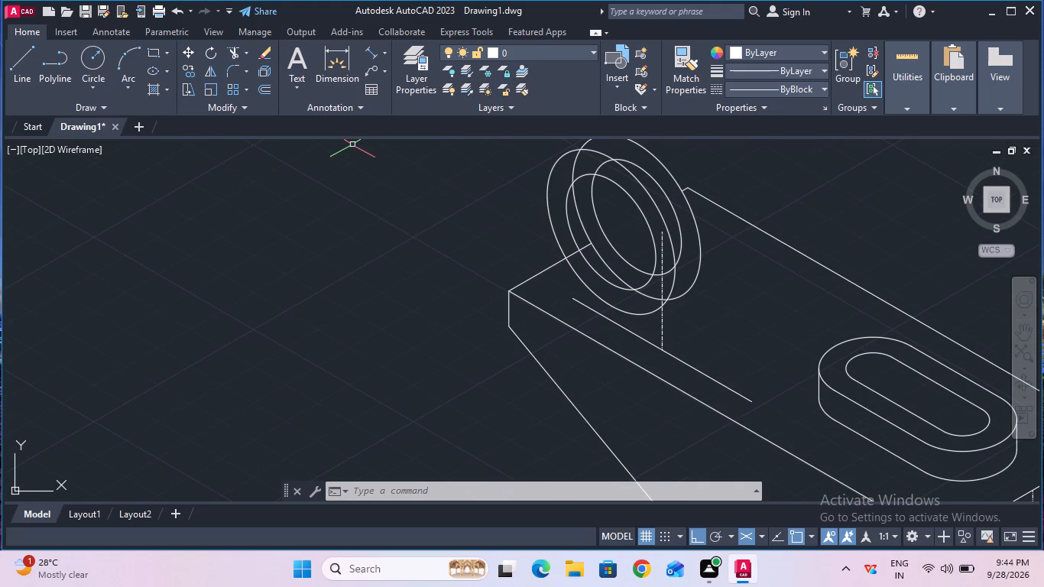
pyautogui.click(230, 51)
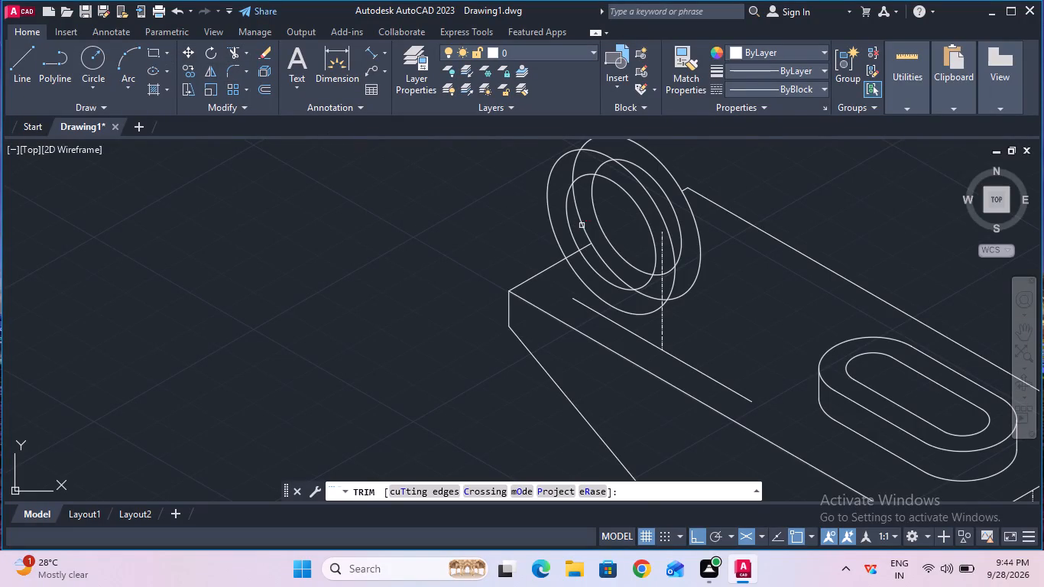
pyautogui.click(582, 222)
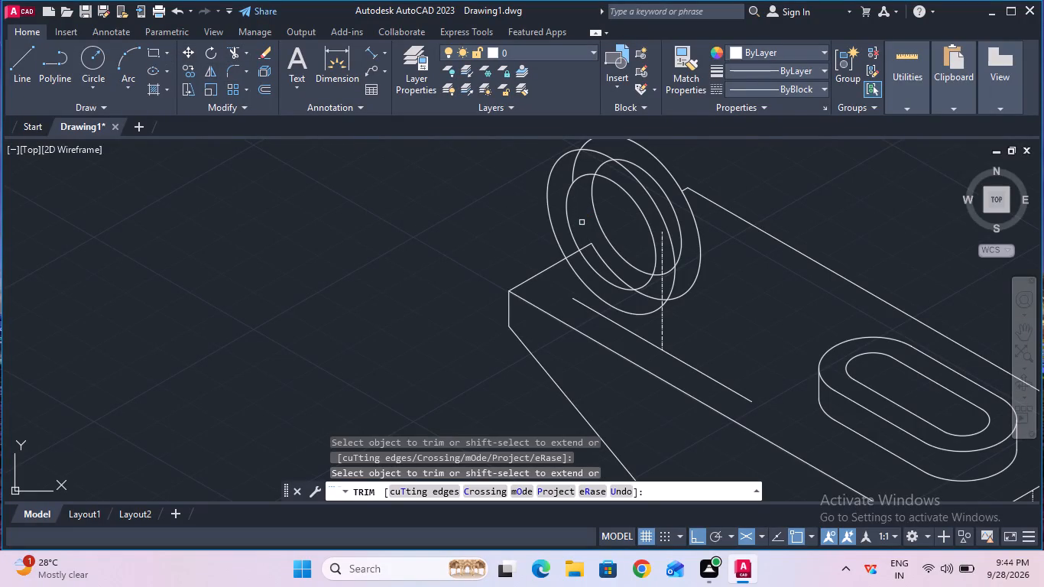
pyautogui.click(584, 245)
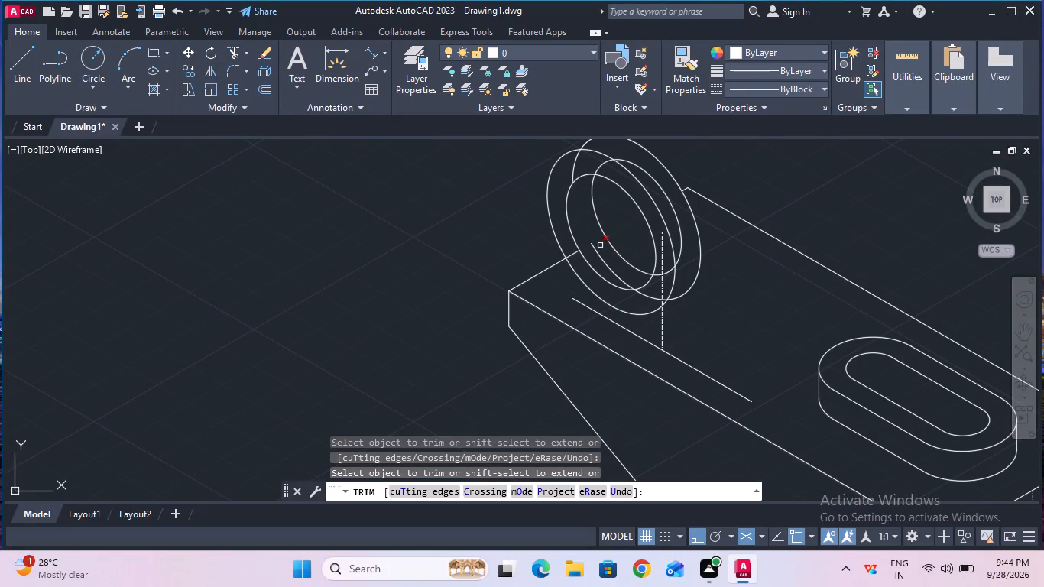
pyautogui.click(601, 255)
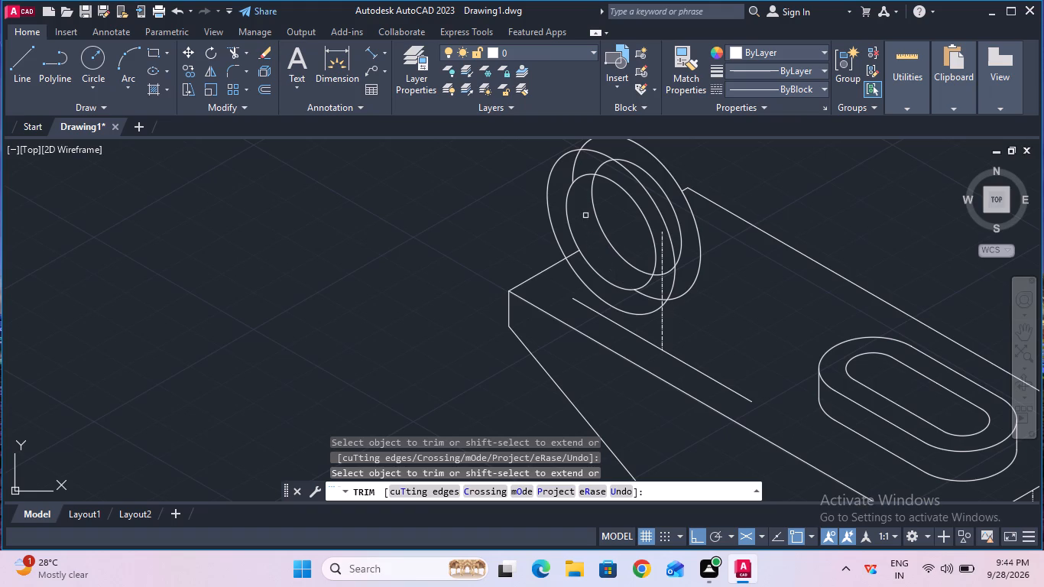
pyautogui.click(575, 161)
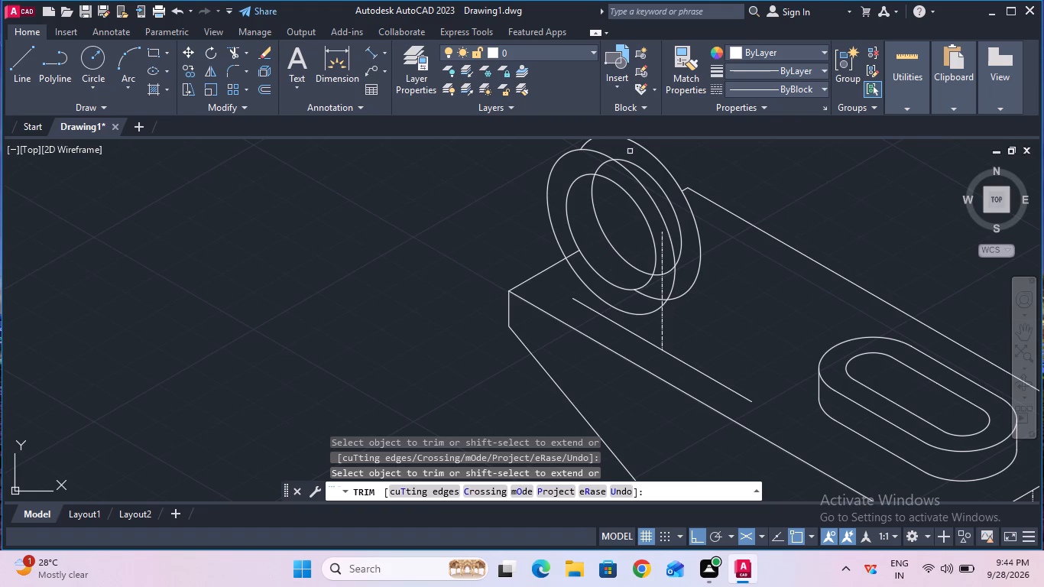
pyautogui.click(641, 146)
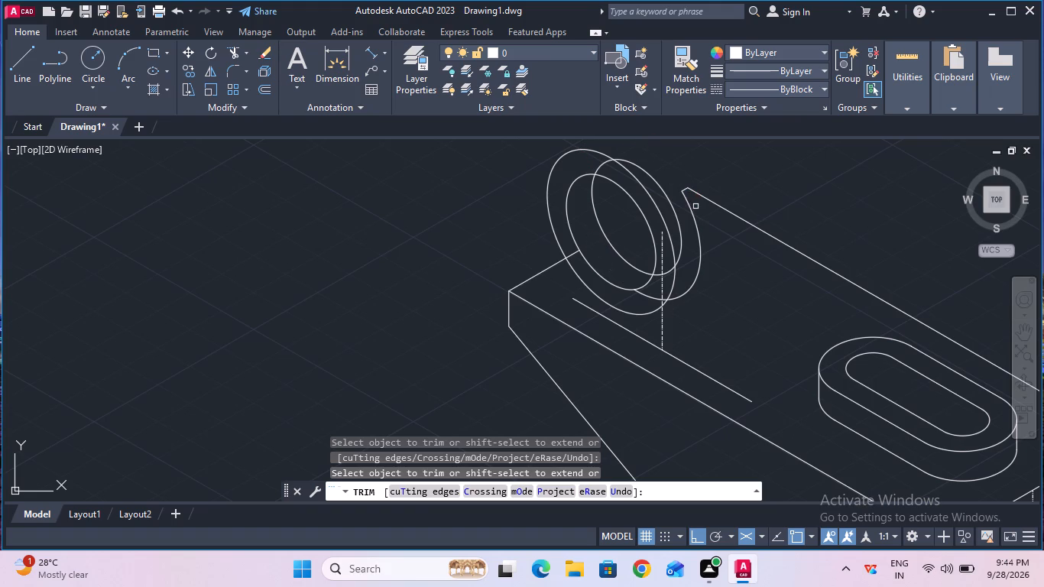
pyautogui.click(689, 206)
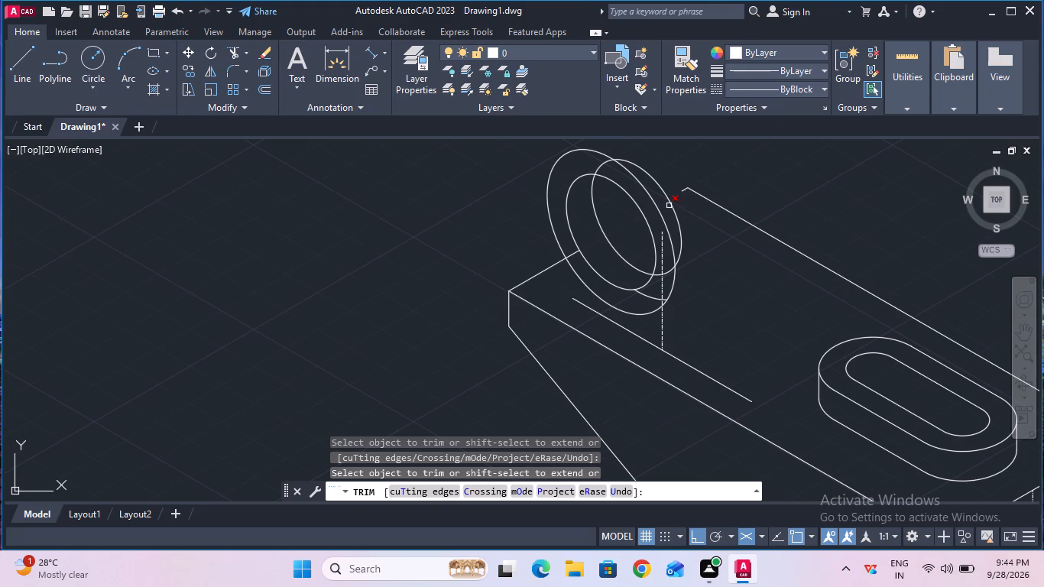
# Trim the rear inner ellipse to its arc inside the front hole, clearing the vertical centreline, base edge piece and leftover stubs.
pyautogui.click(669, 206)
pyautogui.click(660, 297)
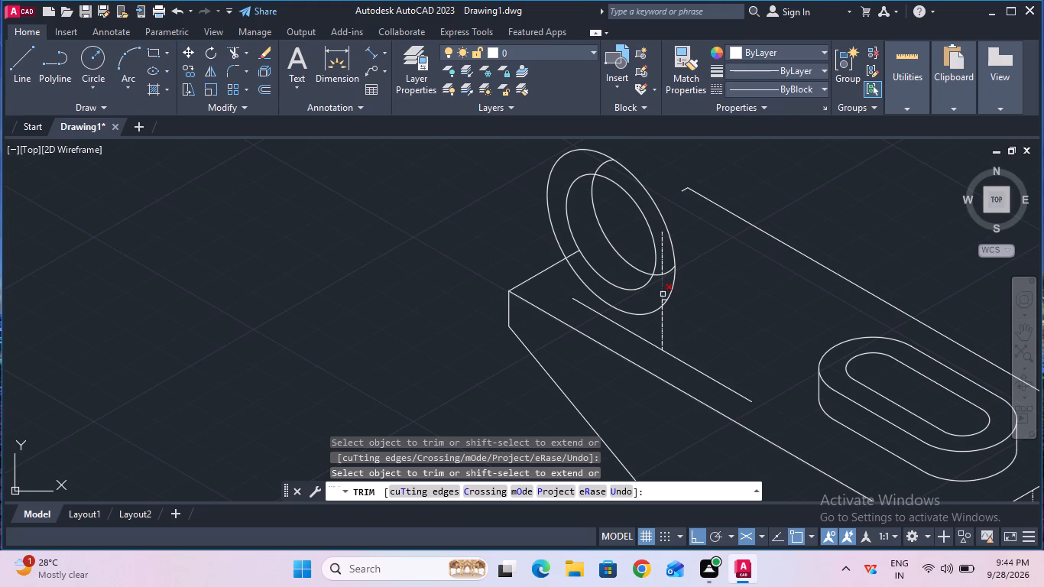
pyautogui.click(663, 292)
pyautogui.click(663, 261)
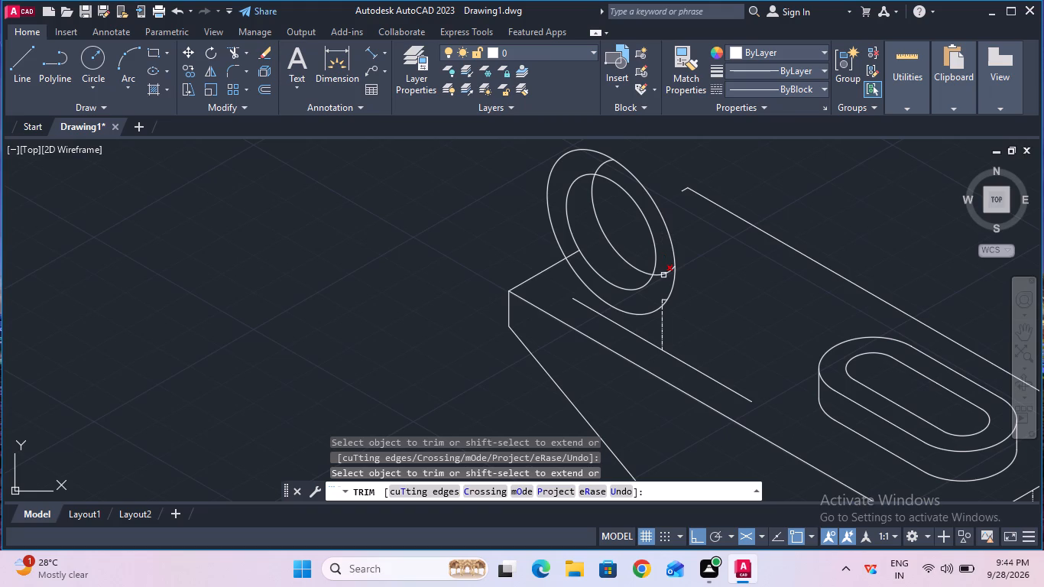
pyautogui.click(664, 275)
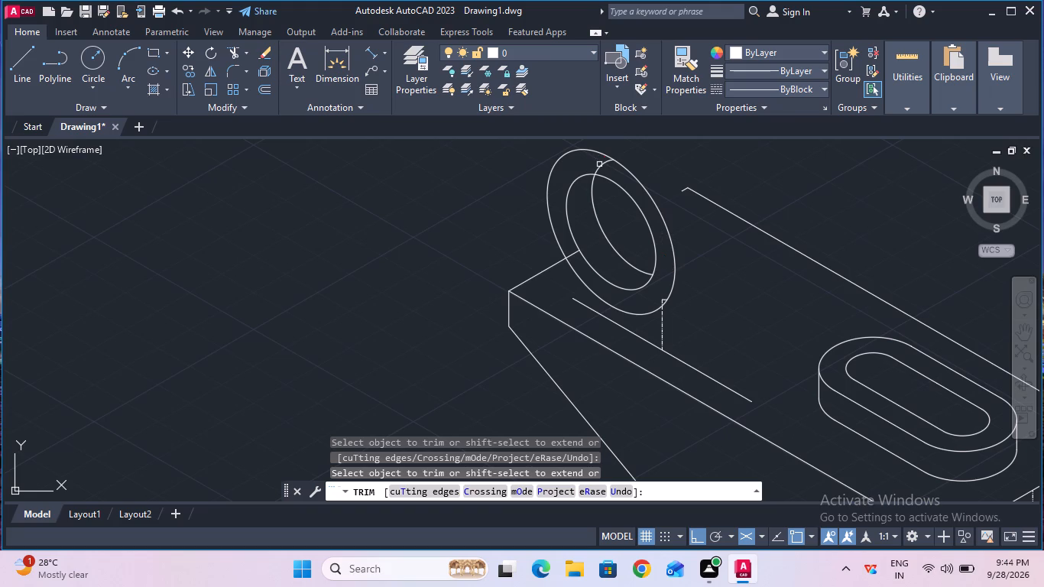
pyautogui.click(602, 167)
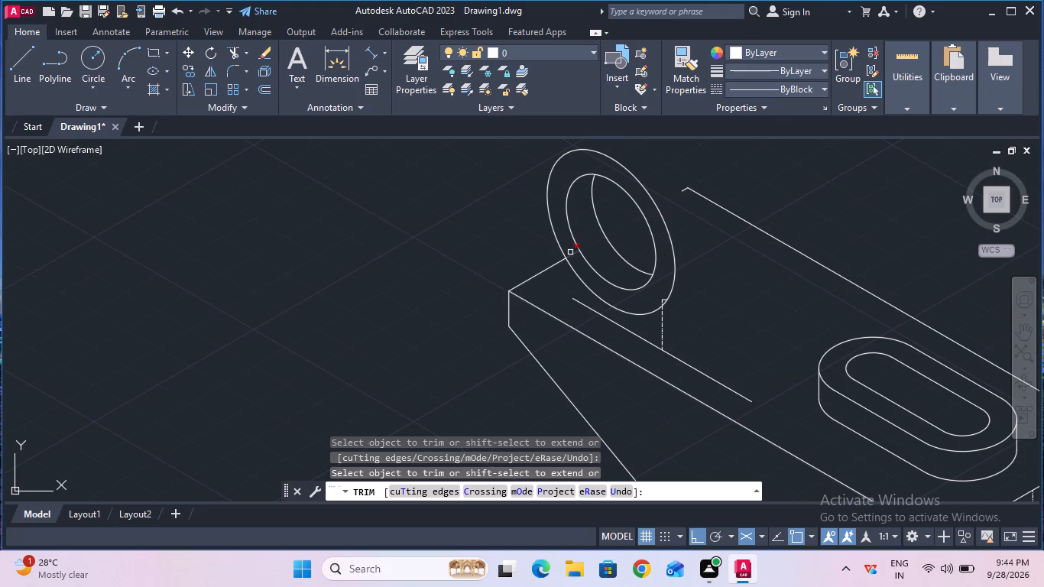
pyautogui.click(570, 252)
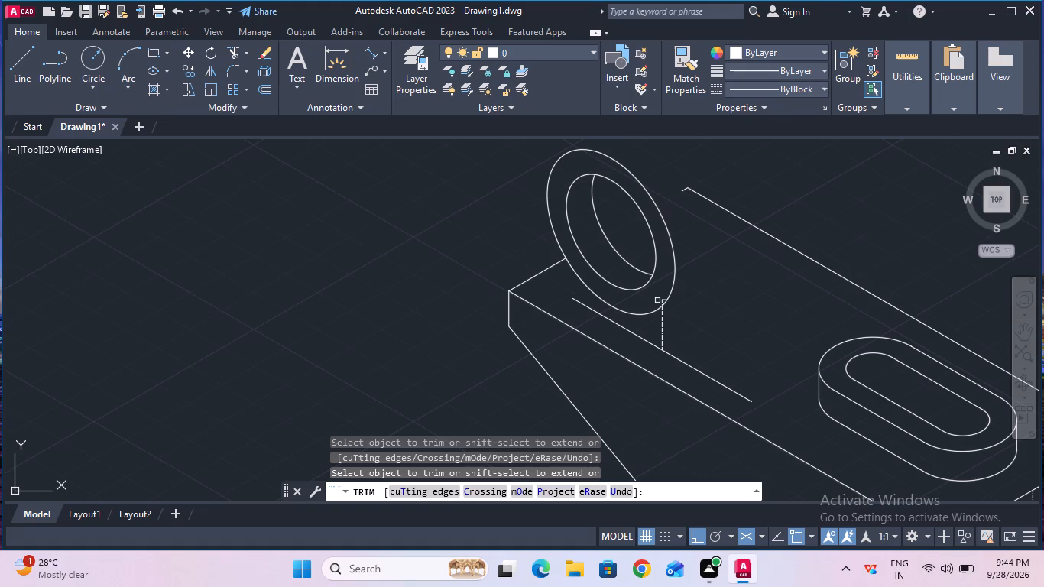
pyautogui.click(660, 300)
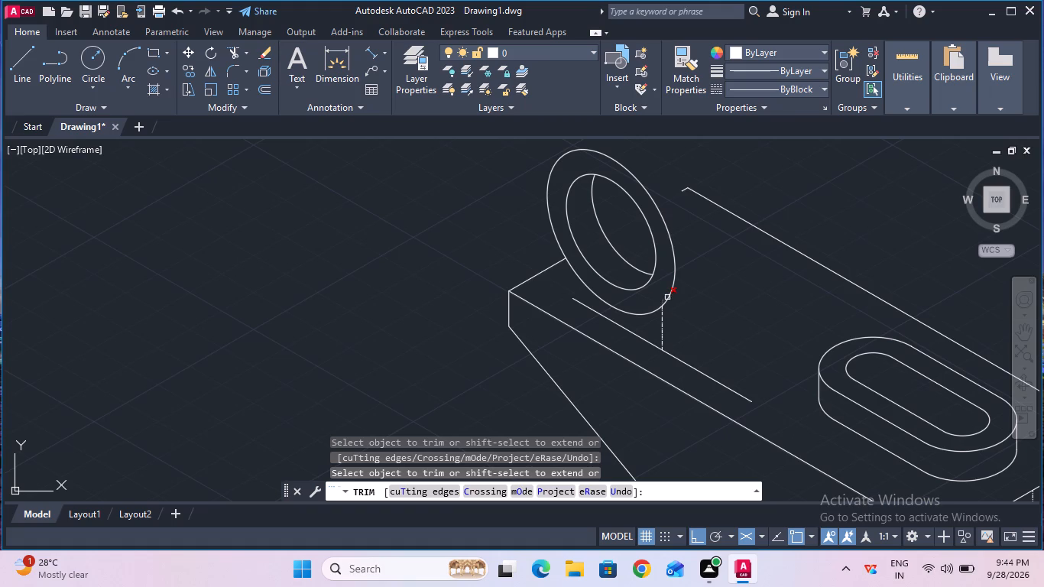
pyautogui.click(666, 315)
pyautogui.click(660, 319)
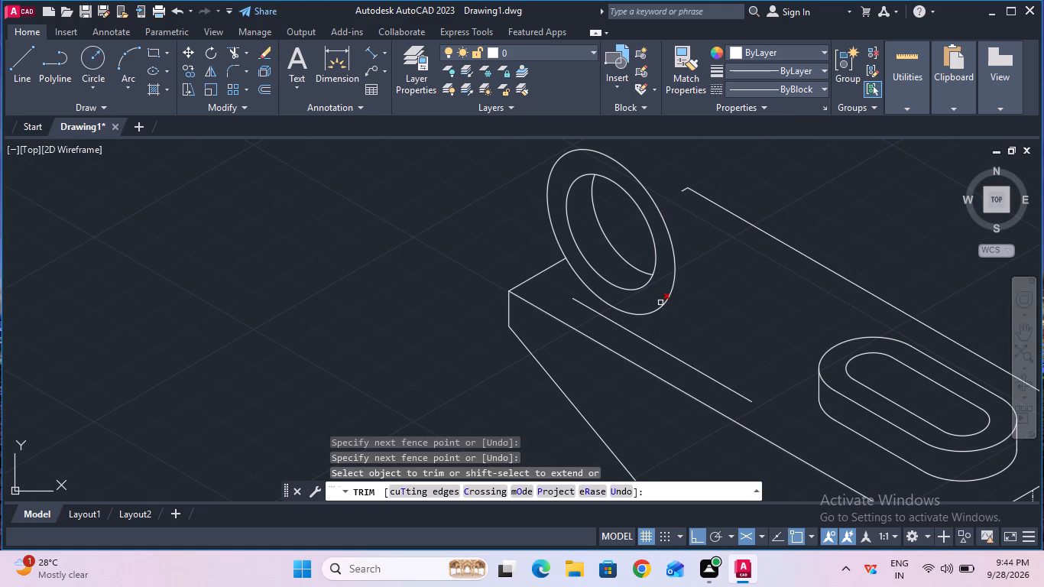
pyautogui.click(660, 303)
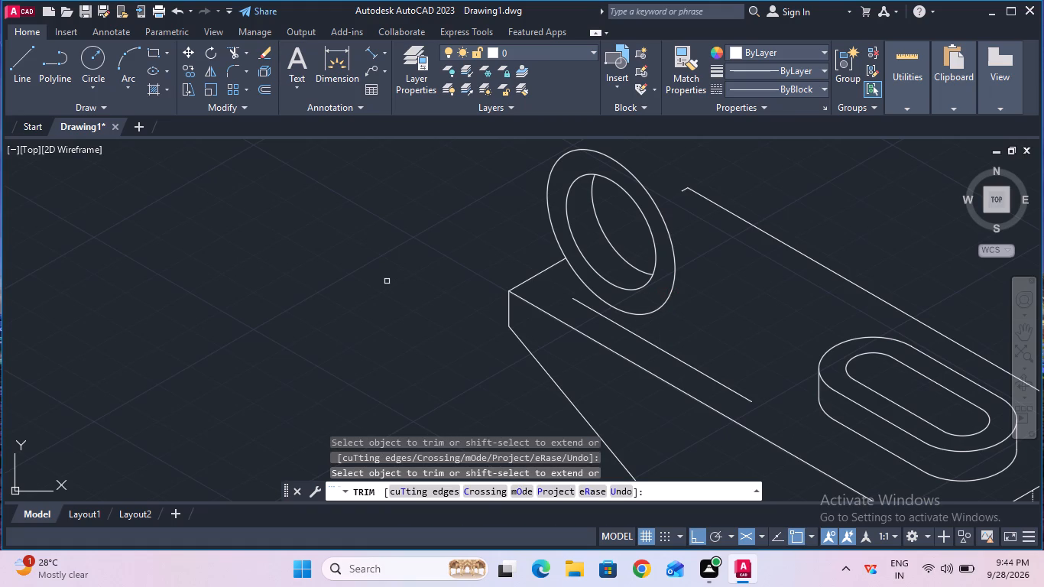
pyautogui.press('Escape')
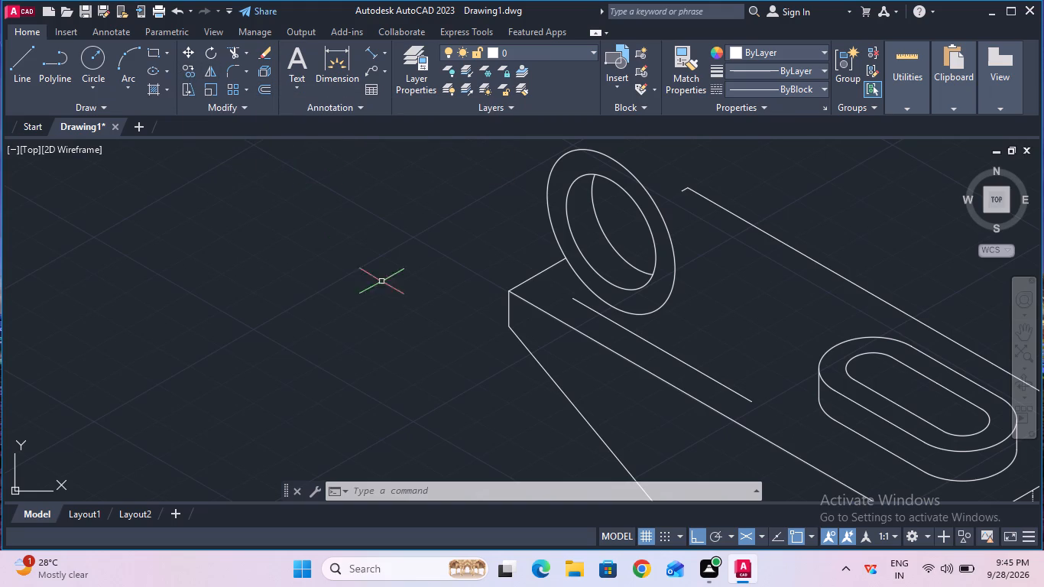
# Draw a 10 mm radius isocircle on the left isoplane, centred on the rear inner arc's centre.
pyautogui.write('ell')
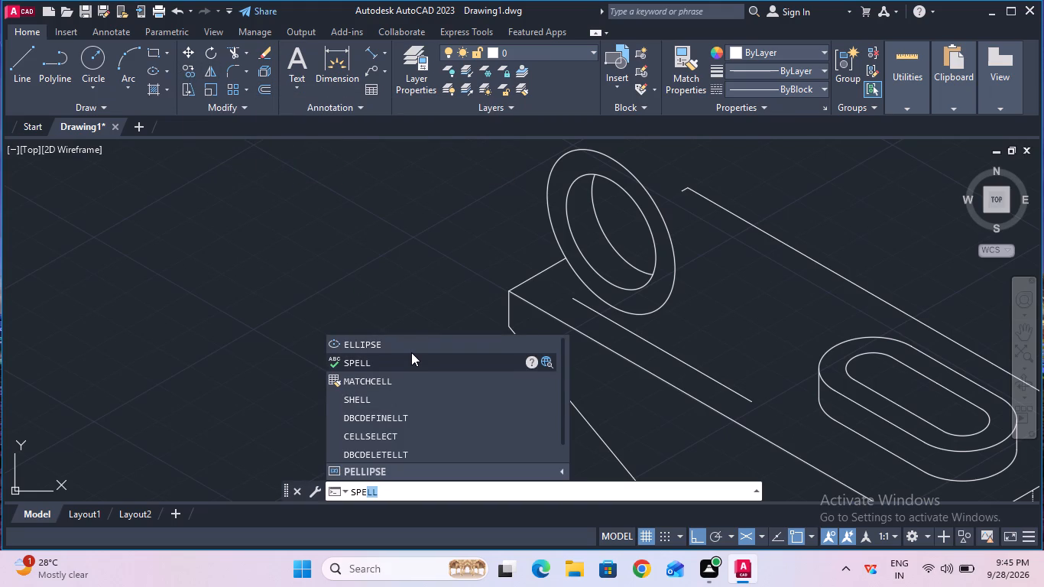
pyautogui.click(411, 345)
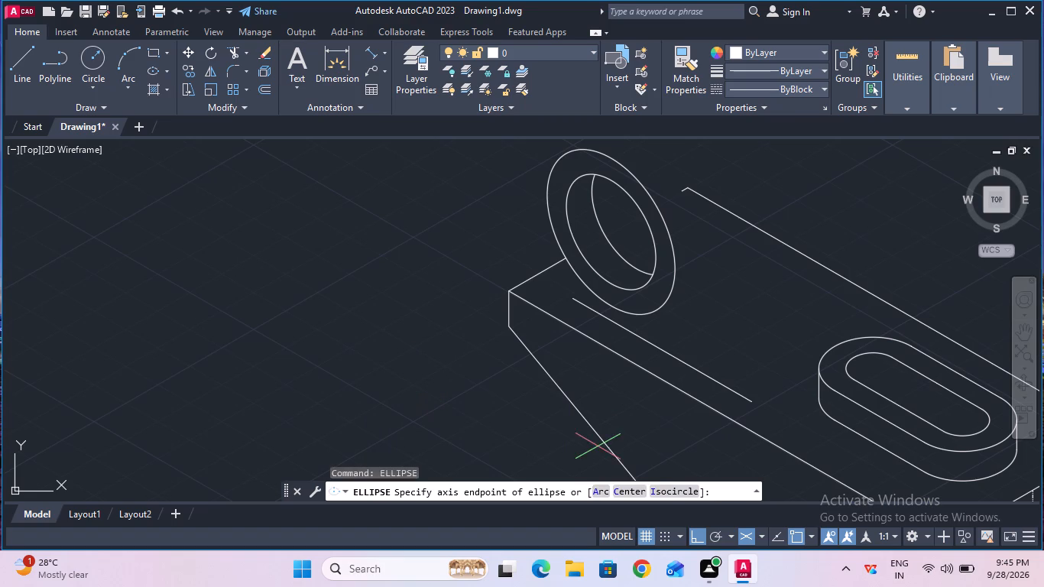
pyautogui.click(666, 491)
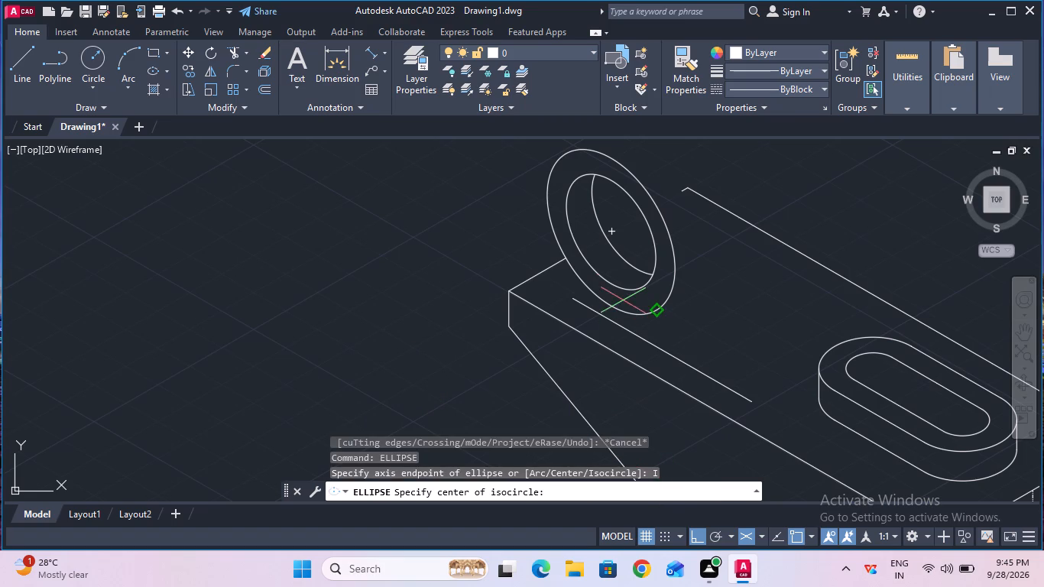
pyautogui.click(634, 219)
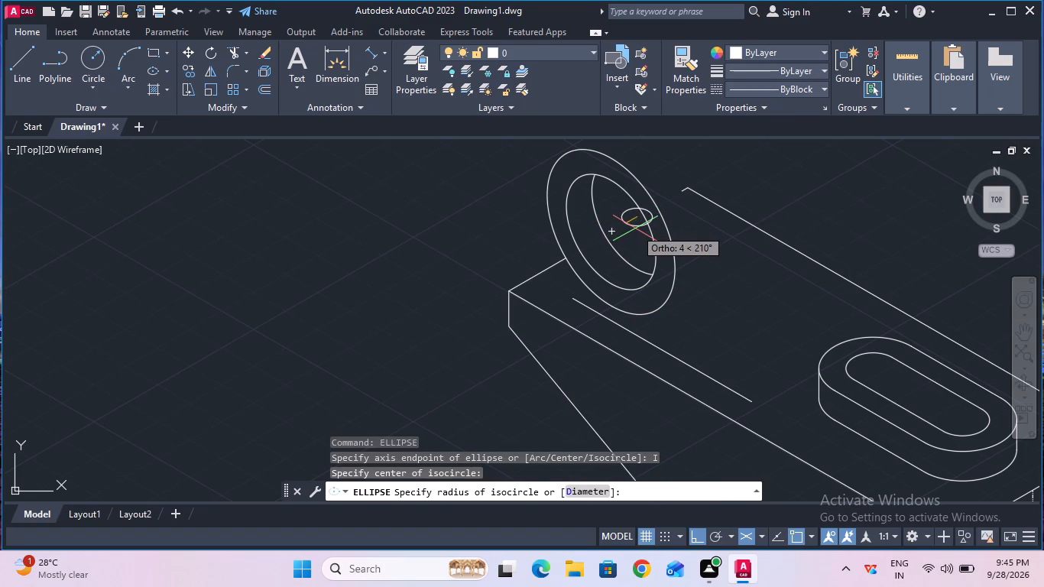
pyautogui.press('F5')
pyautogui.press('F5')
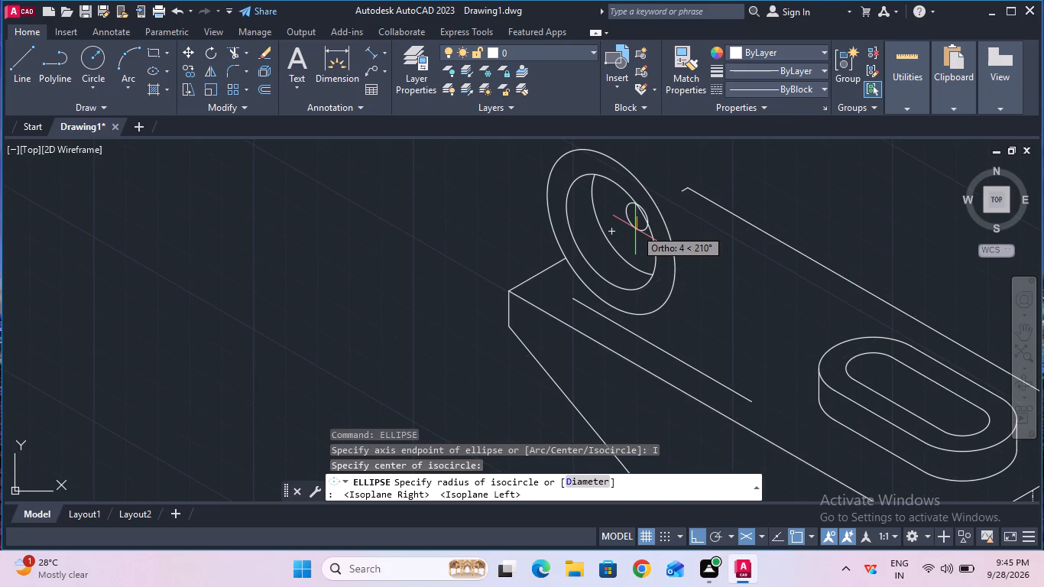
pyautogui.write('10')
pyautogui.press('Return')
pyautogui.press('Escape')
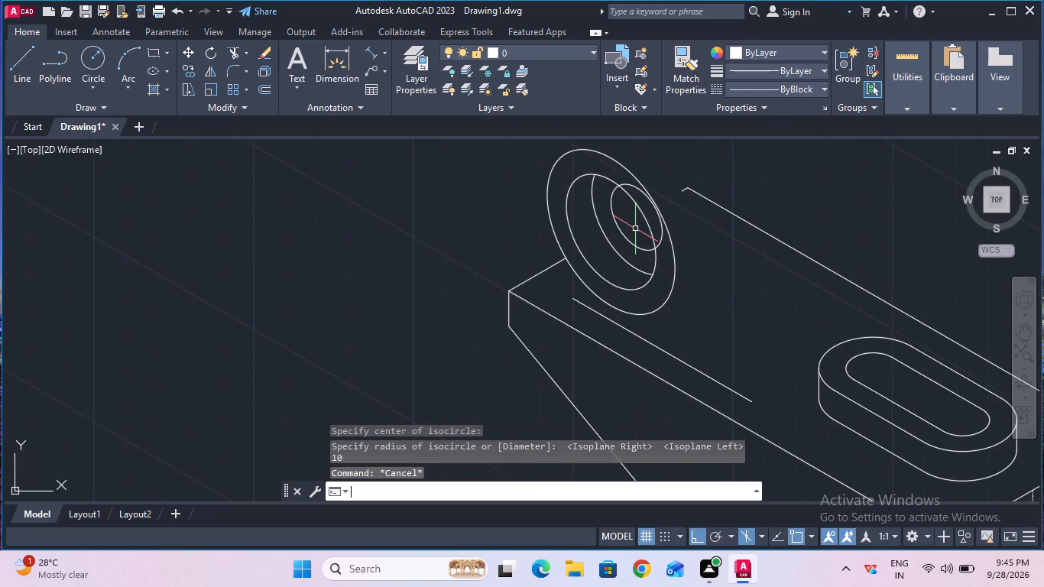
# Trim the part of the 10 mm radius isocircle that extends outside the front ring's hole.
pyautogui.click(233, 51)
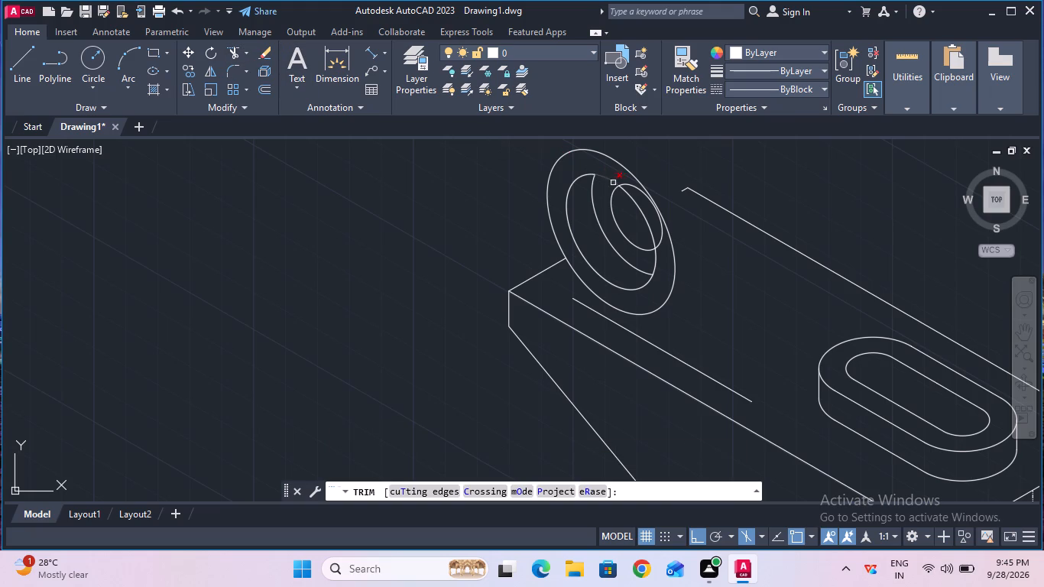
pyautogui.click(627, 185)
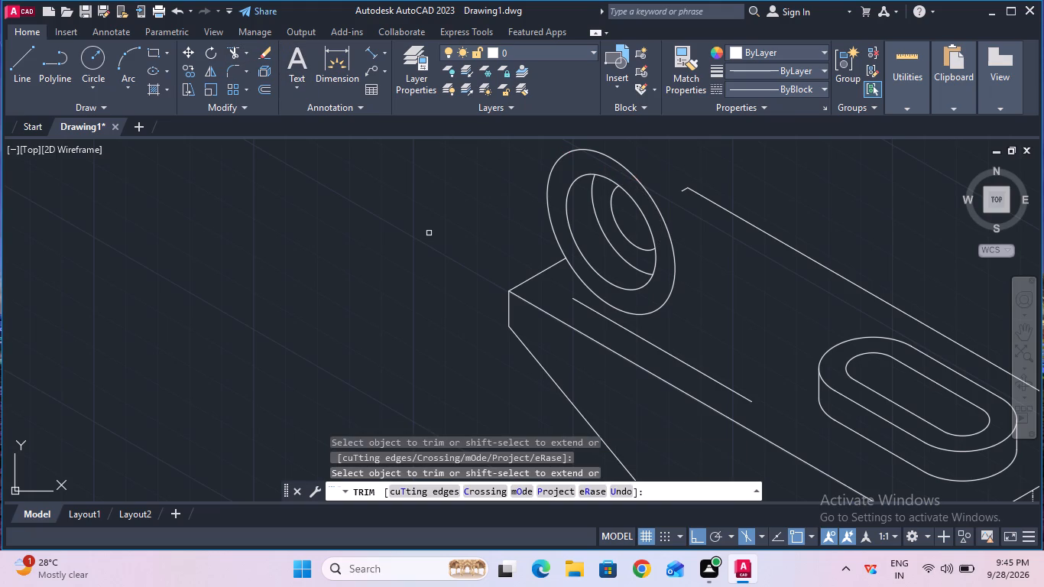
pyautogui.press('Escape')
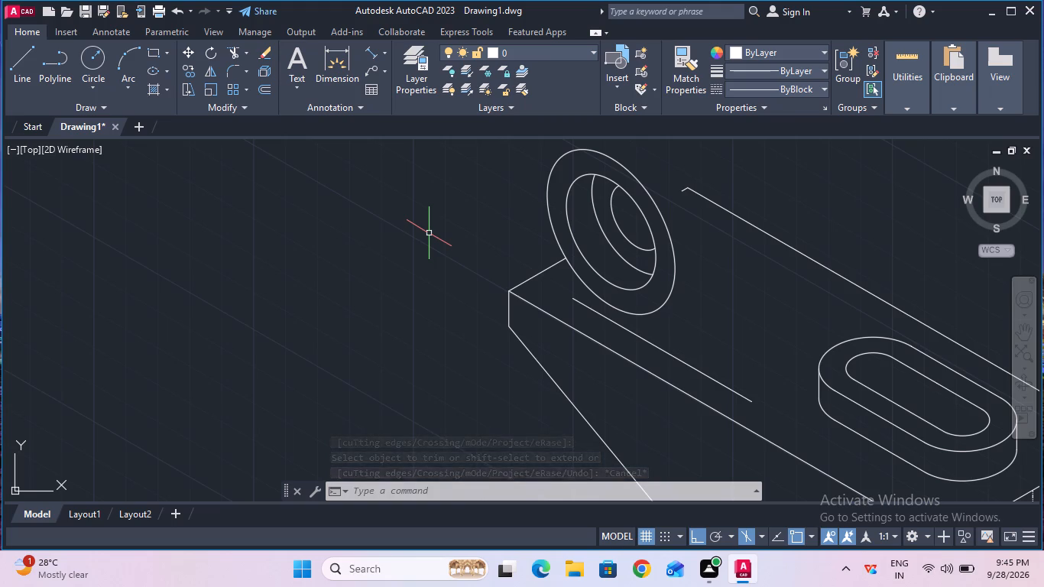
# Measure the loose line parallel to the base's long front edge, beside the ring, with an aligned dimension.
pyautogui.keyDown('ctrl'); pyautogui.scroll(-1, 774, 293); pyautogui.keyUp('ctrl')
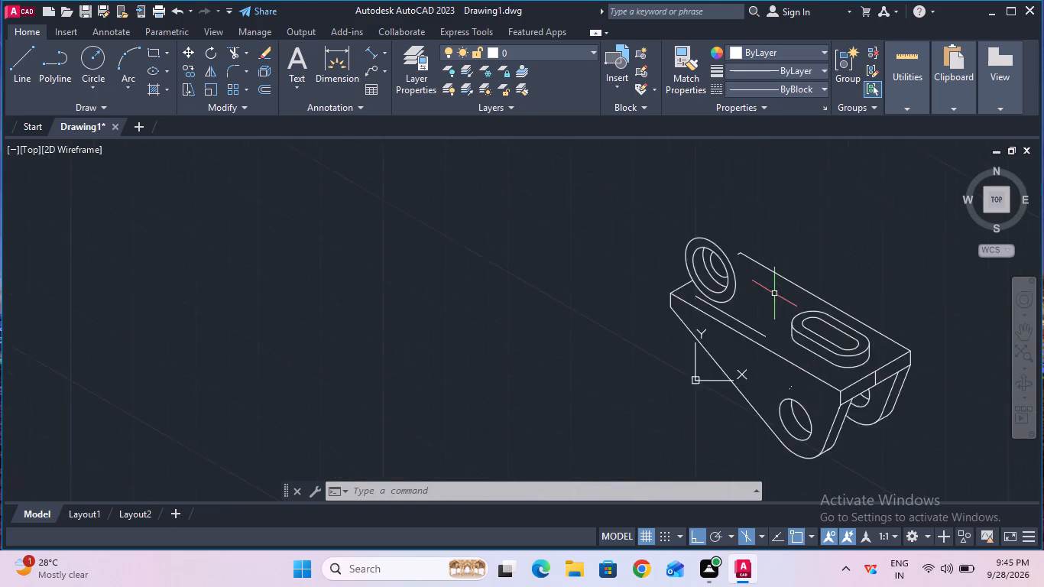
pyautogui.keyDown('ctrl'); pyautogui.scroll(-2, 774, 293); pyautogui.keyUp('ctrl')
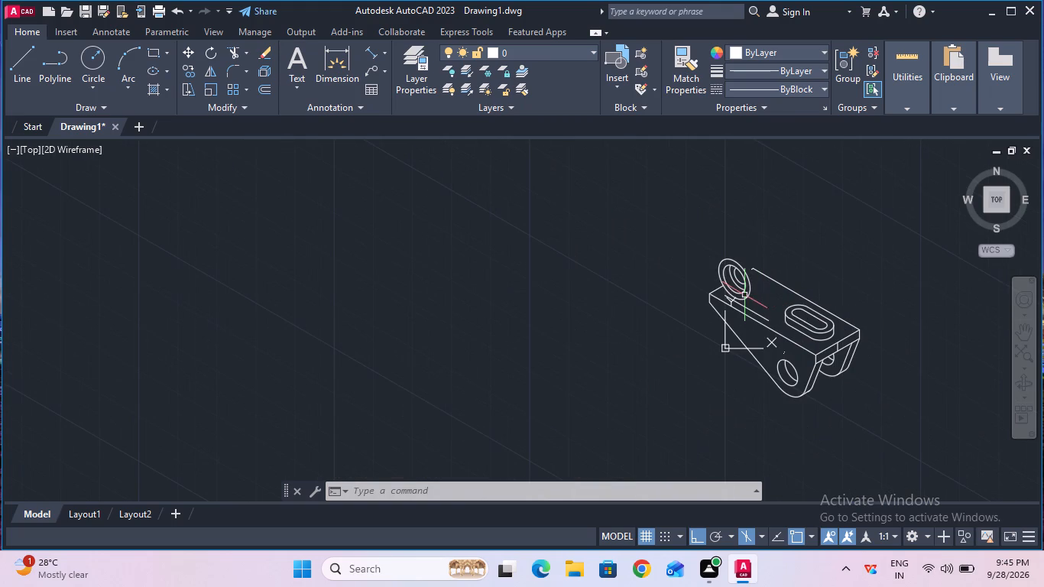
pyautogui.keyDown('ctrl'); pyautogui.scroll(2, 744, 295); pyautogui.keyUp('ctrl')
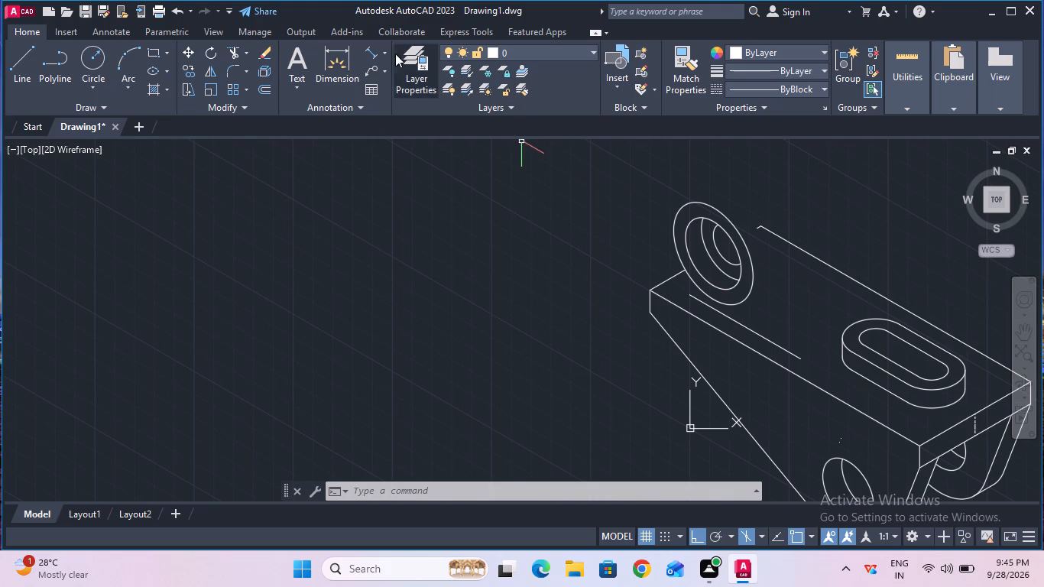
pyautogui.click(375, 51)
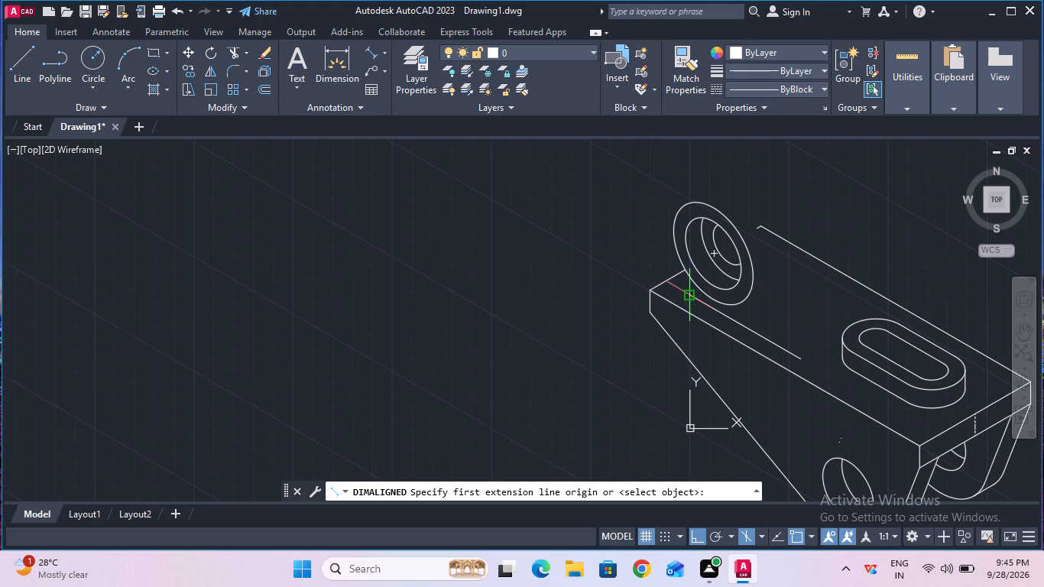
pyautogui.click(692, 297)
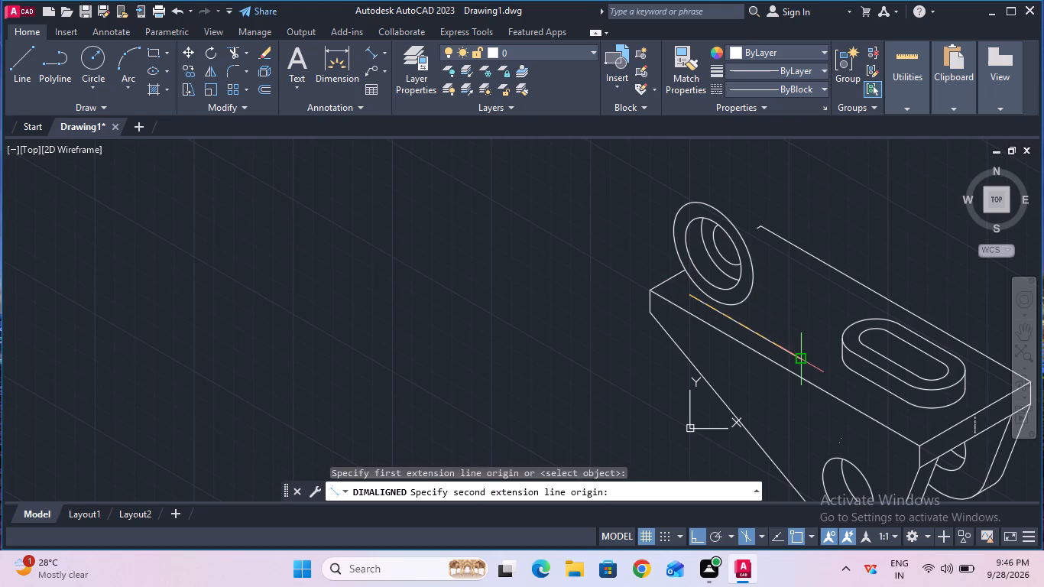
pyautogui.click(800, 358)
pyautogui.press('Escape')
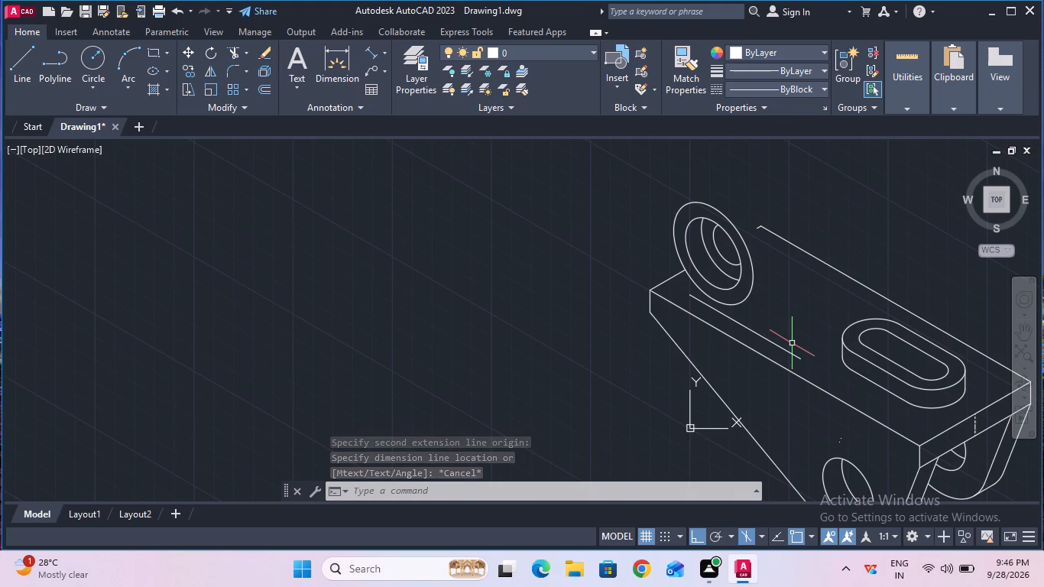
# Delete the loose line parallel to the base's long front edge on the top face.
pyautogui.click(738, 323)
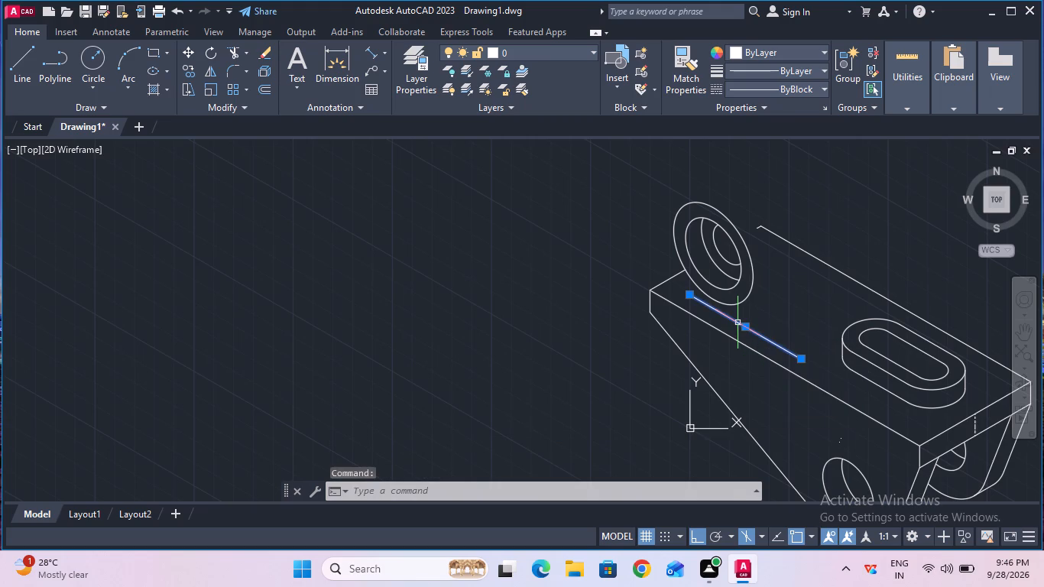
pyautogui.press('Delete')
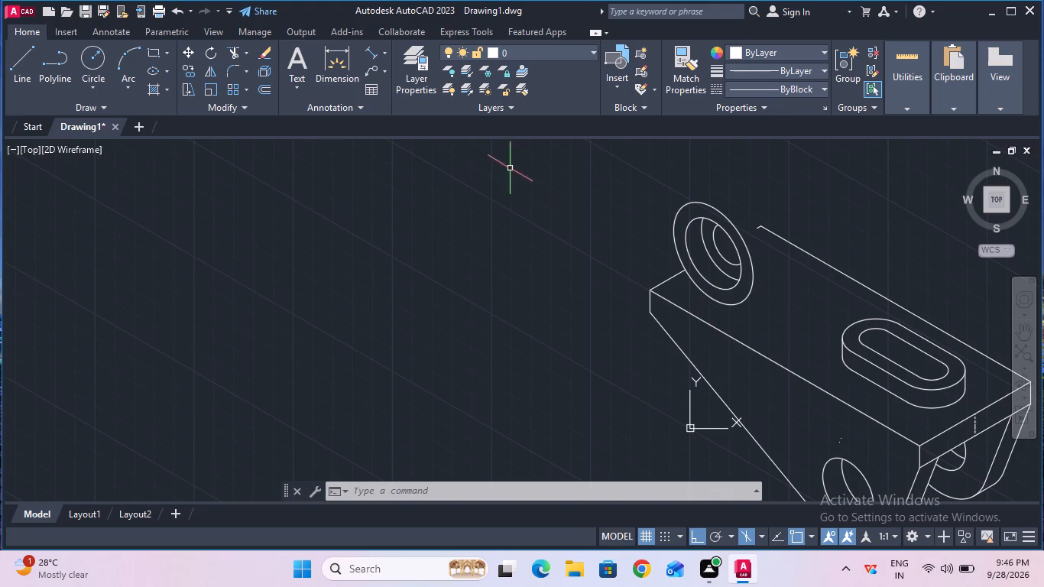
# Copy the front ring's outer ellipse 60 mm rearward along the 30° axis on the top isoplane, using its centre as base point.
pyautogui.click(190, 70)
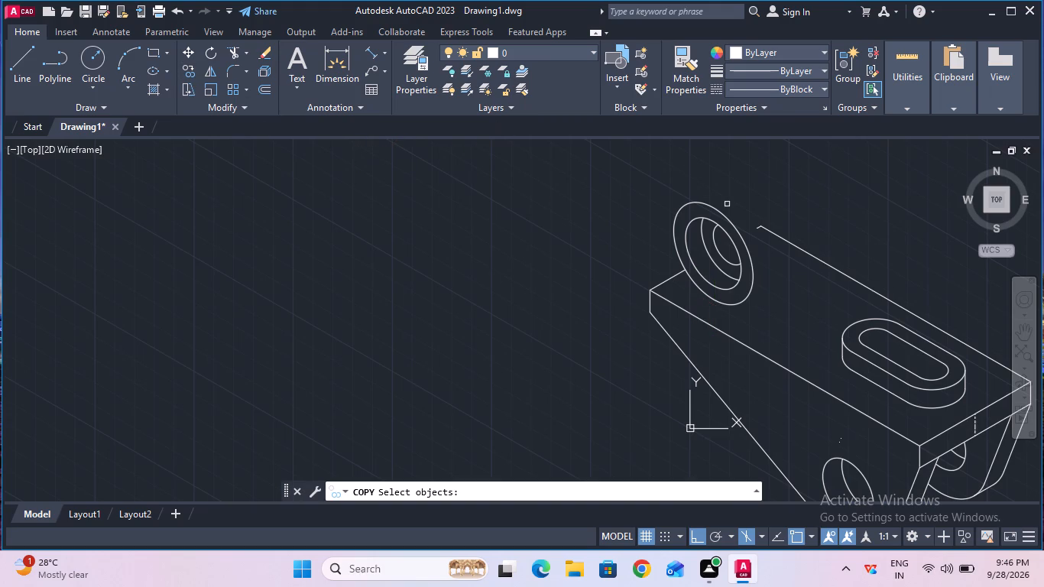
pyautogui.click(725, 215)
pyautogui.press('Return')
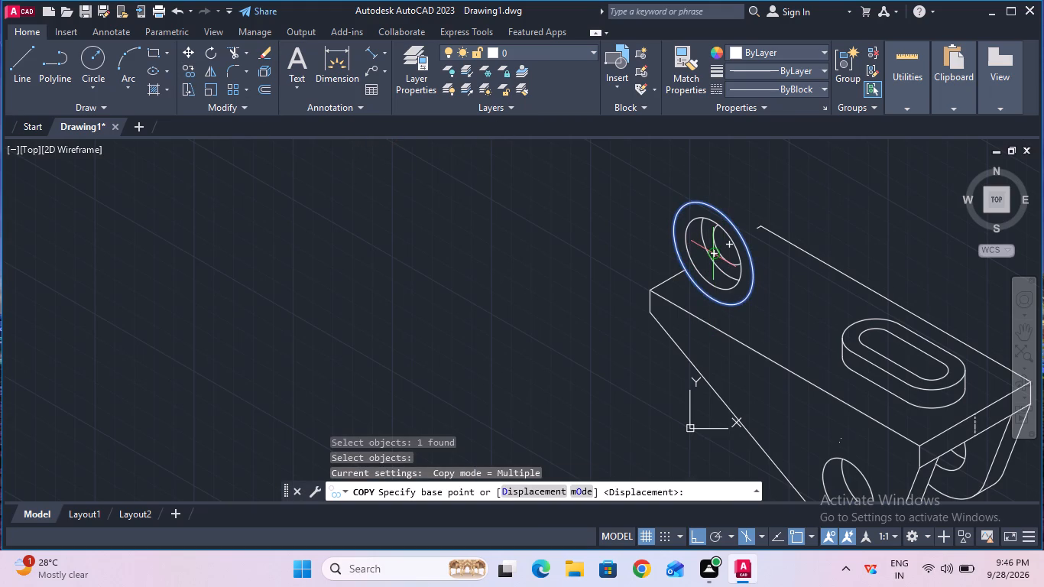
pyautogui.click(718, 253)
pyautogui.press('F5')
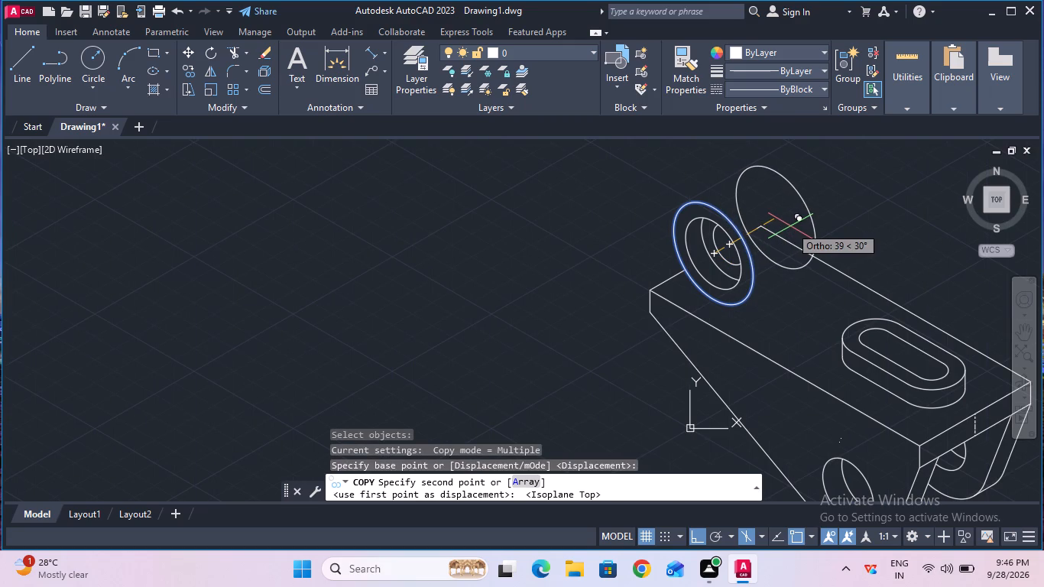
pyautogui.write('60')
pyautogui.press('Return')
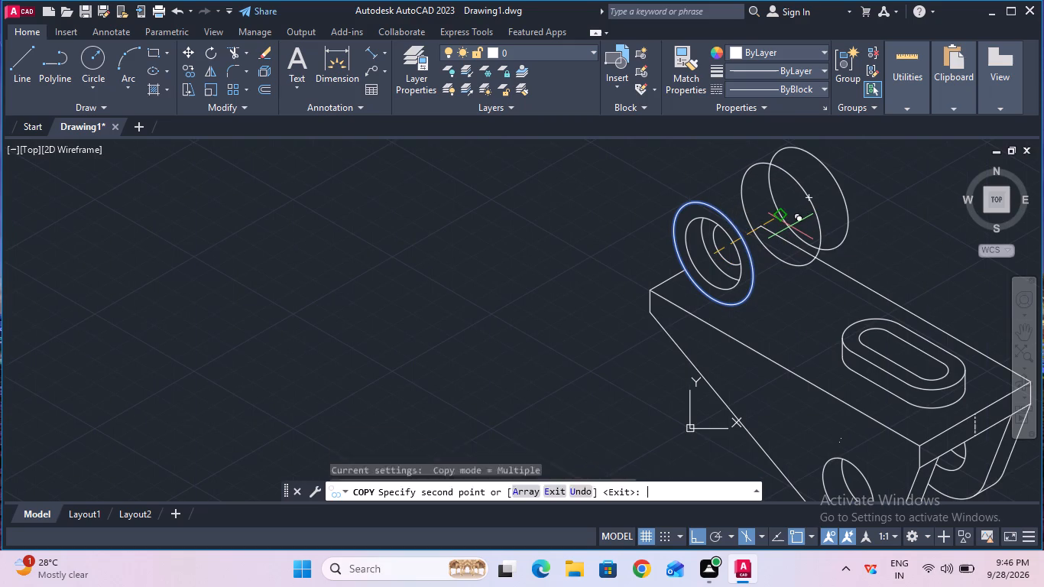
pyautogui.press('Escape')
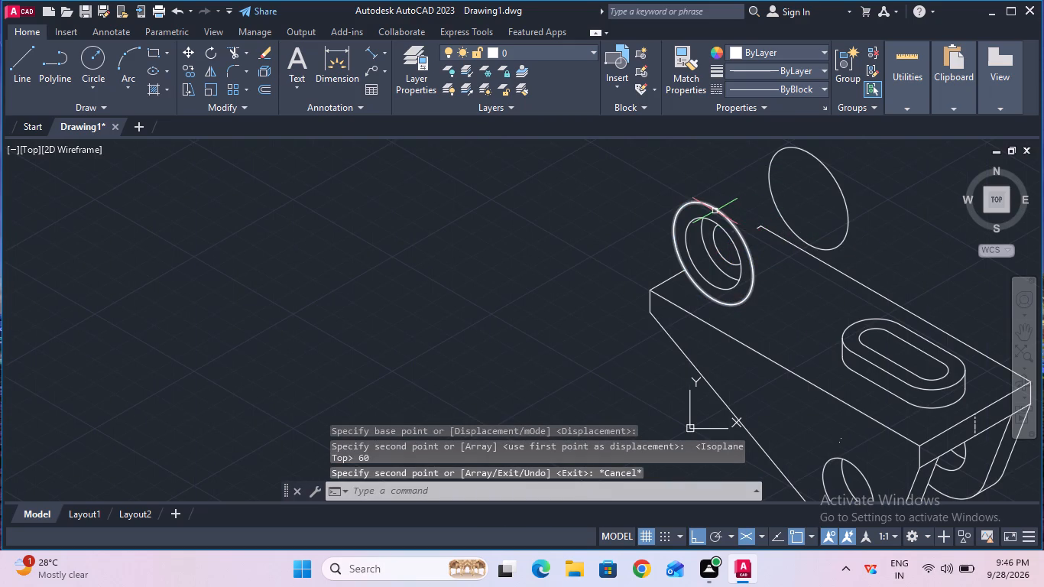
# Draw the cylinder's upper edge line from the front outer ellipse to the matching quadrant of its rear copy.
pyautogui.keyDown('ctrl'); pyautogui.scroll(-1, 715, 211); pyautogui.keyUp('ctrl')
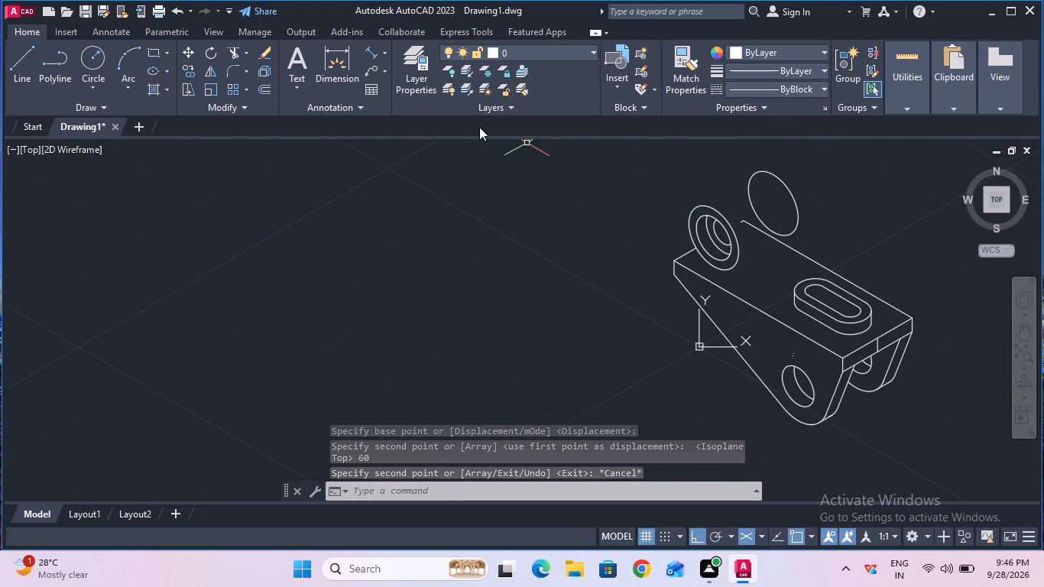
pyautogui.click(25, 79)
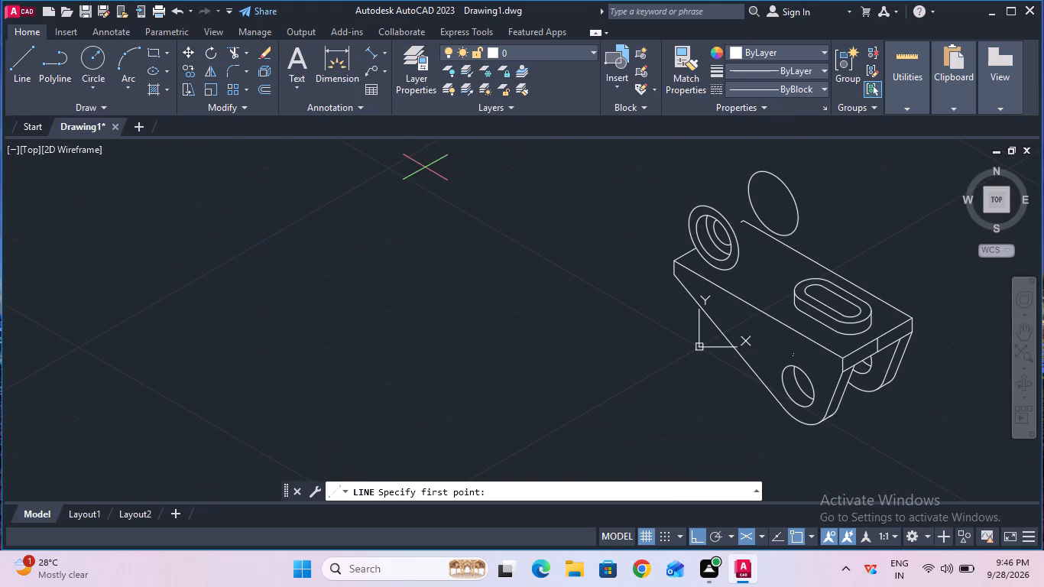
pyautogui.click(697, 206)
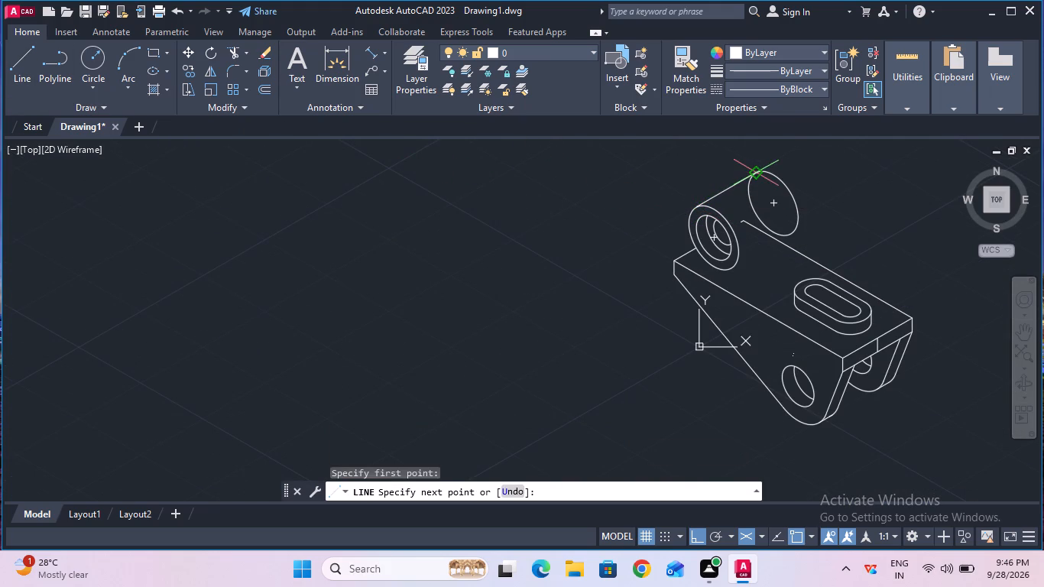
pyautogui.click(754, 174)
pyautogui.press('Escape')
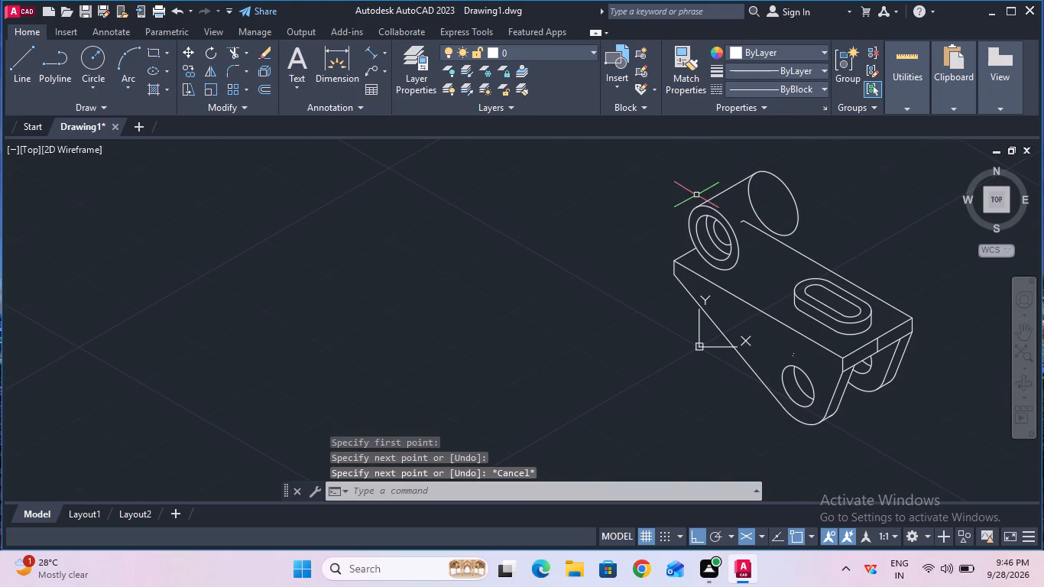
# Place a 120 mm aligned dimension along the base's long front edge, starting from the top corner at the slotted boss end.
pyautogui.keyDown('ctrl'); pyautogui.scroll(1, 762, 261); pyautogui.keyUp('ctrl')
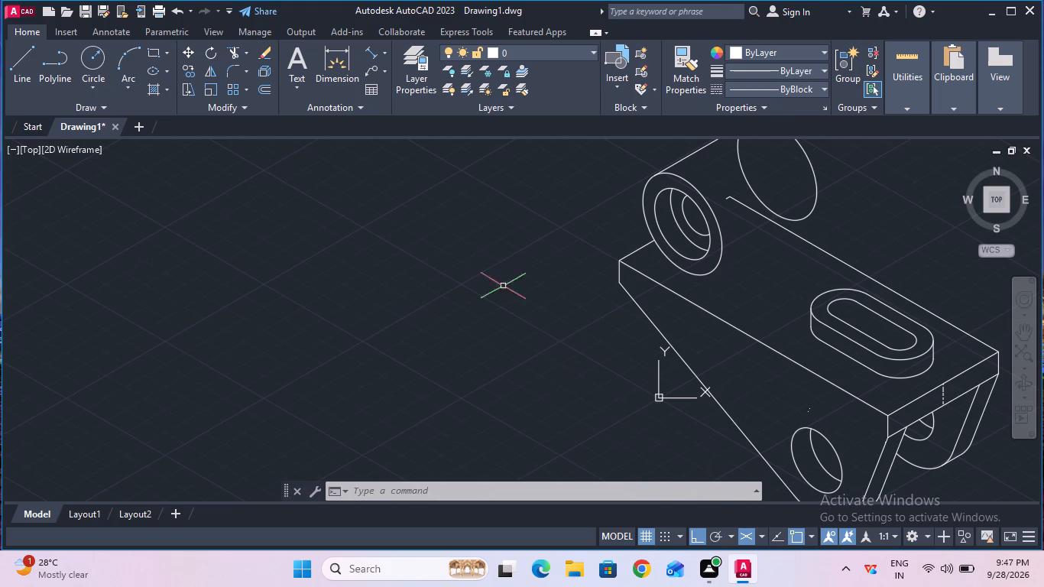
pyautogui.click(374, 49)
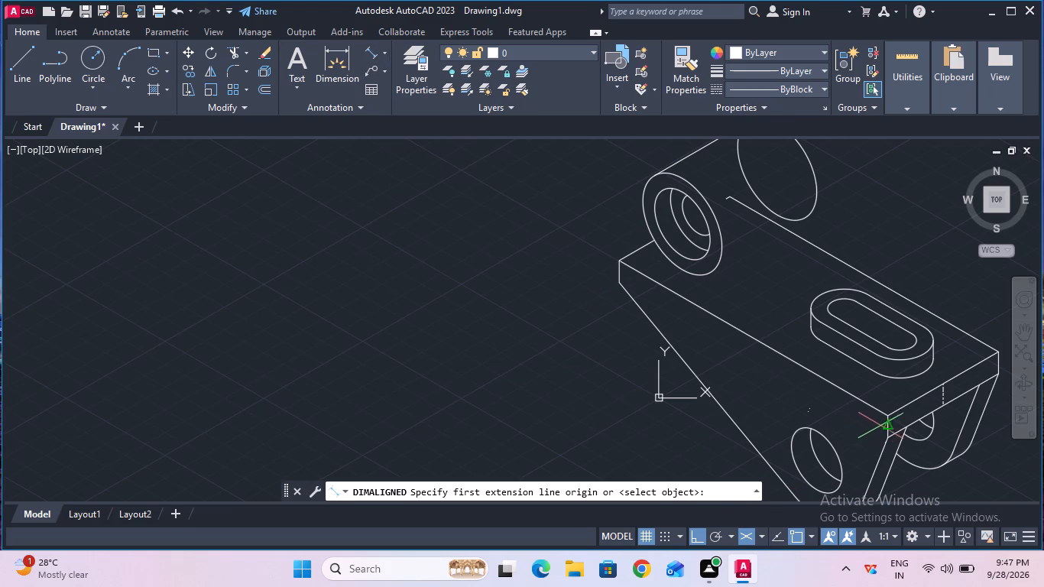
pyautogui.click(883, 419)
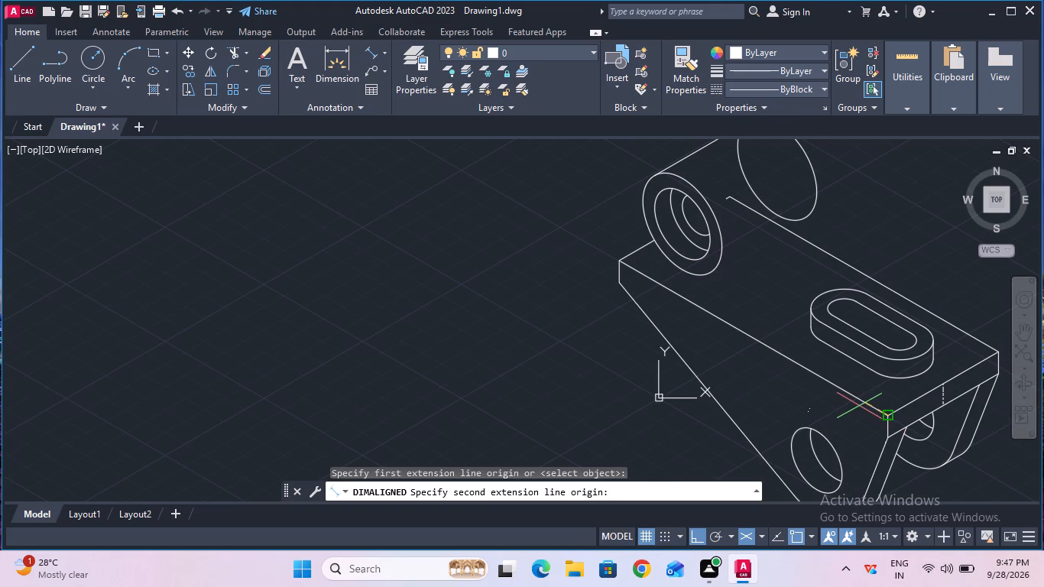
pyautogui.write('120')
pyautogui.press('Return')
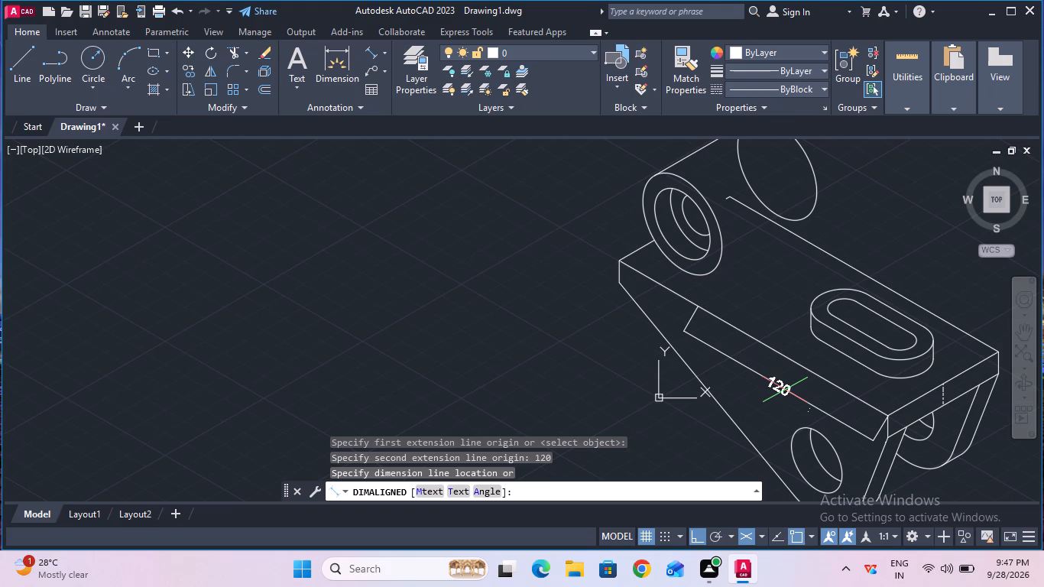
pyautogui.click(785, 390)
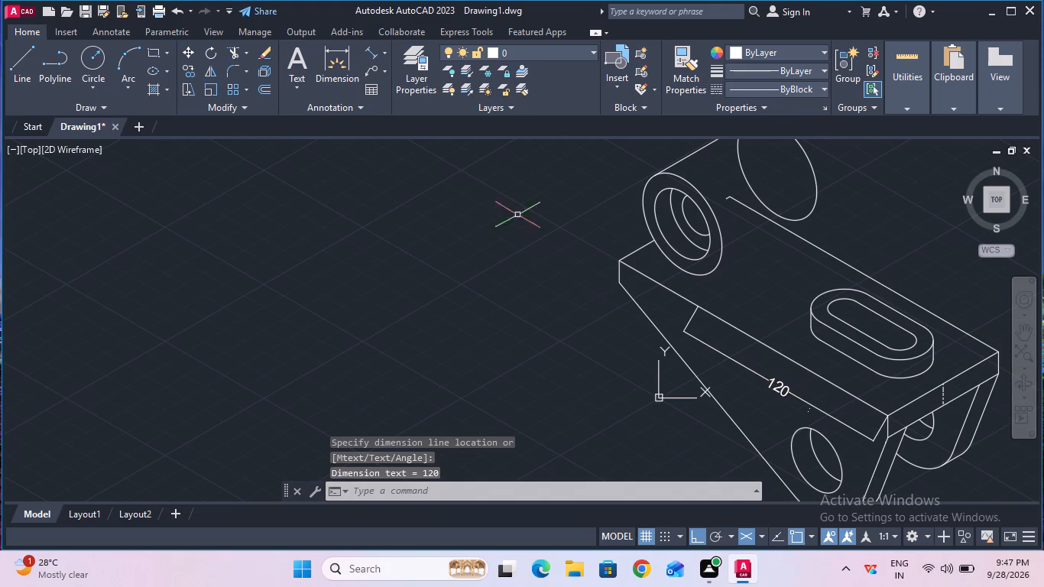
# Draw a short CENTER linetype line from the midpoint of the 120 dimension's far extension line to the base edge, with Ortho off.
pyautogui.click(744, 83)
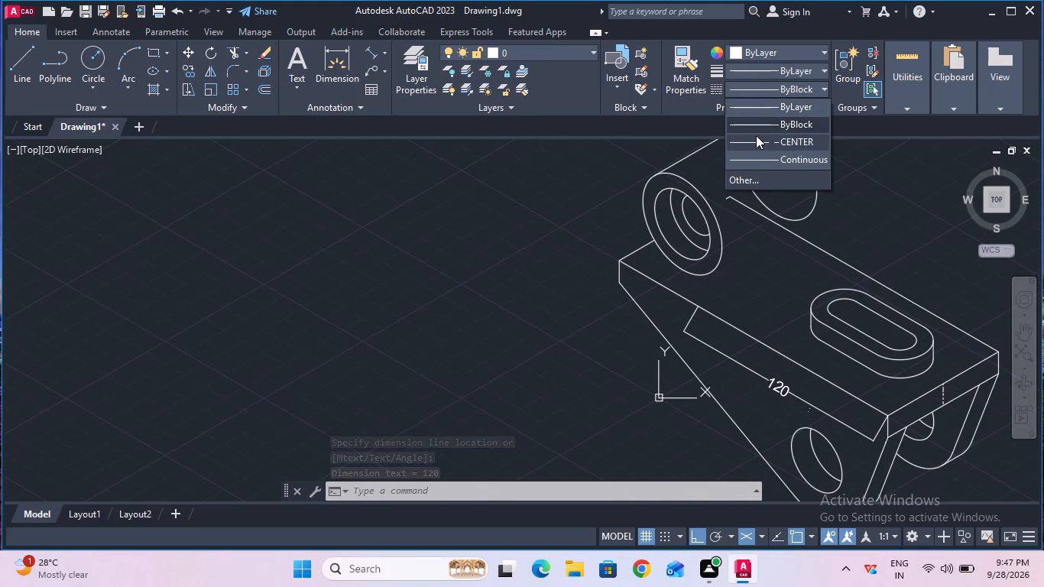
pyautogui.click(756, 135)
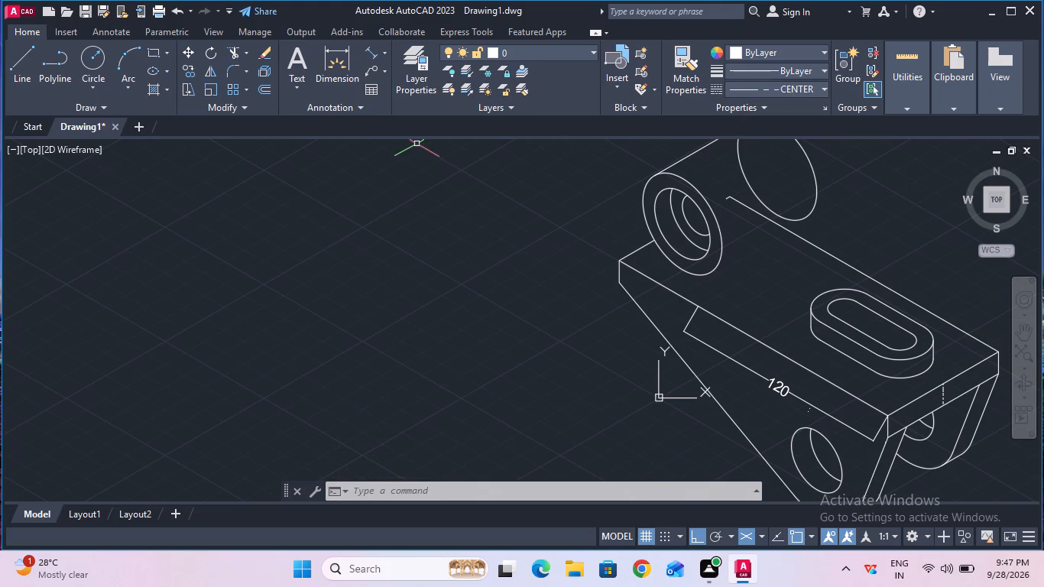
pyautogui.click(22, 70)
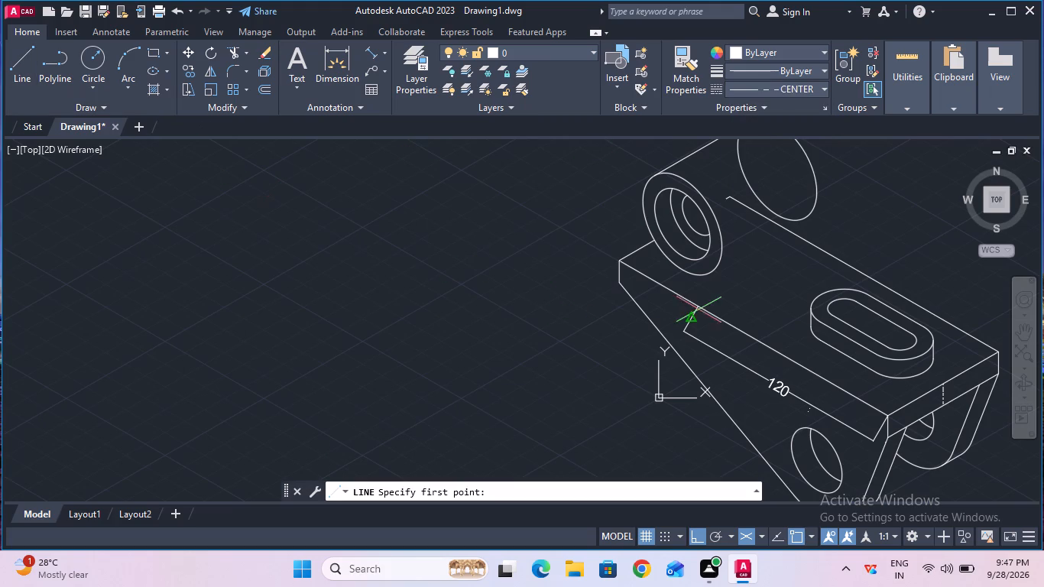
pyautogui.click(692, 320)
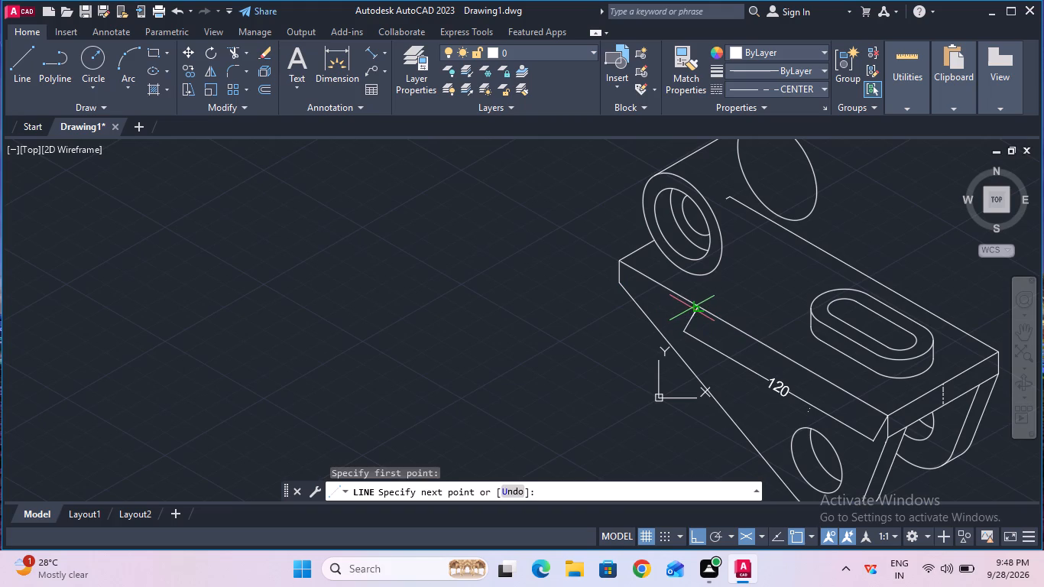
pyautogui.press('F8')
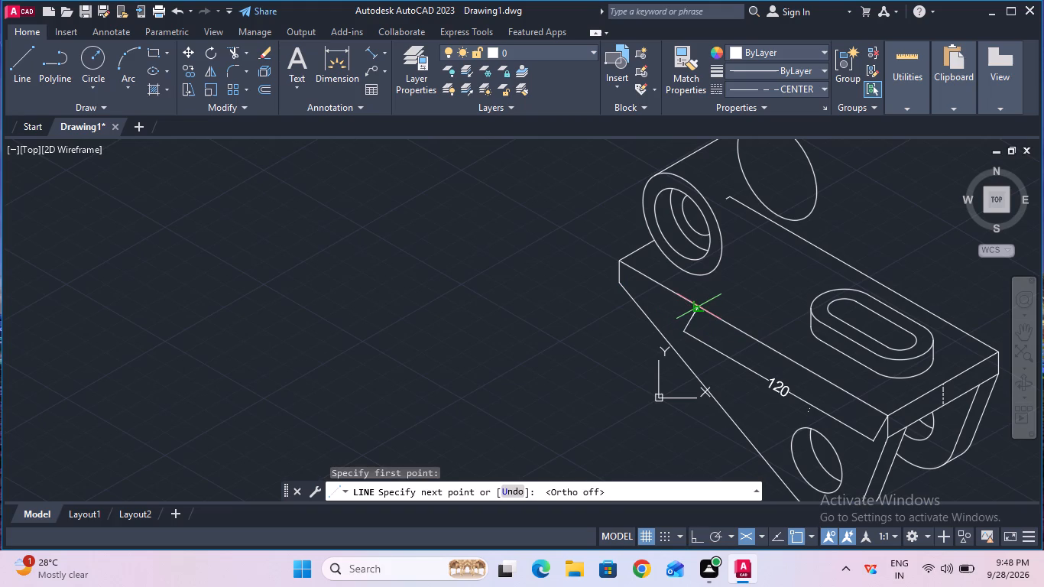
pyautogui.click(695, 309)
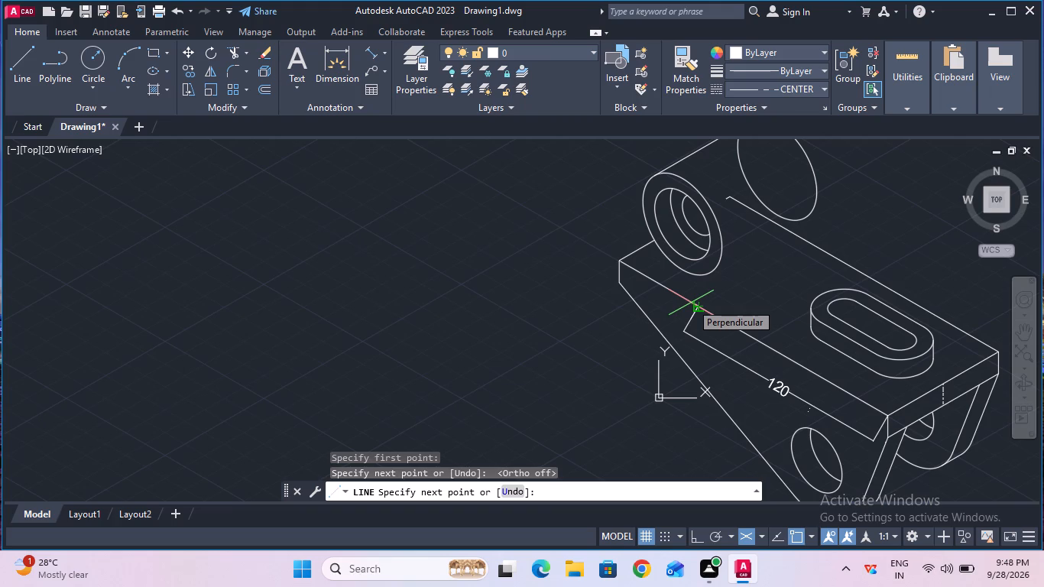
pyautogui.press('Escape')
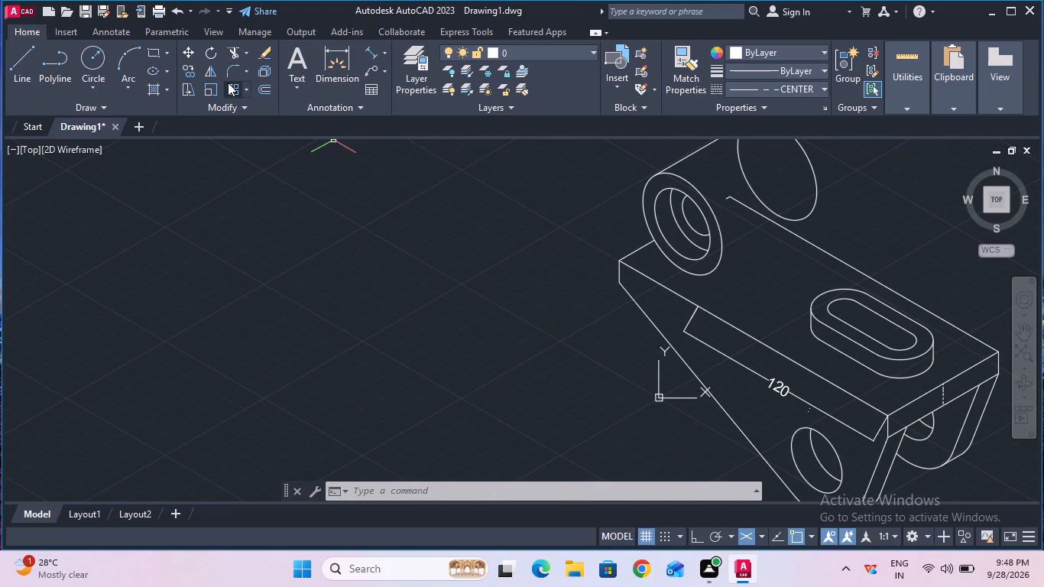
# Remove the 120 mm aligned dimension with Trim, leaving the short centre line mark.
pyautogui.click(232, 55)
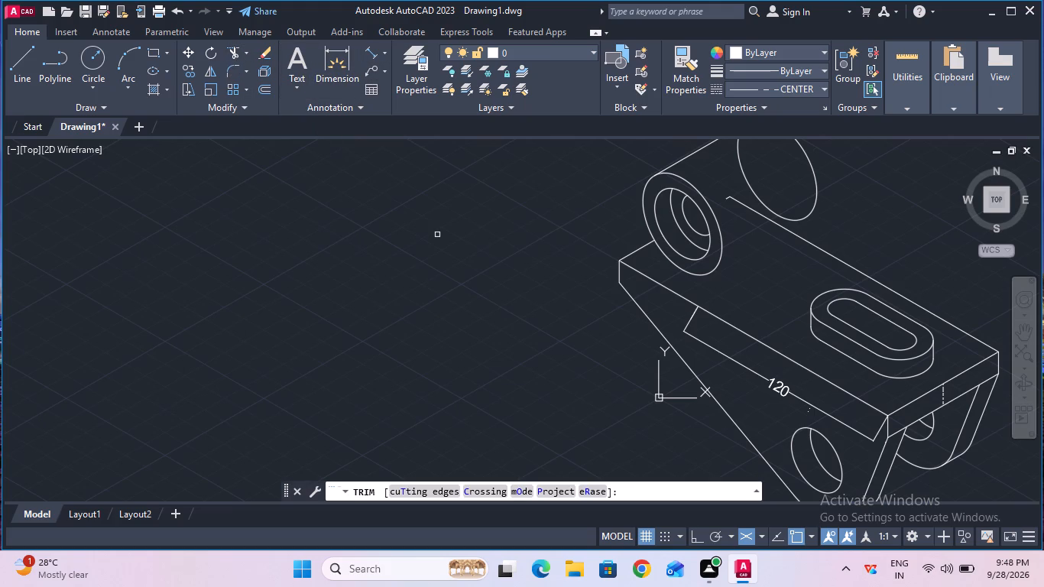
pyautogui.click(741, 367)
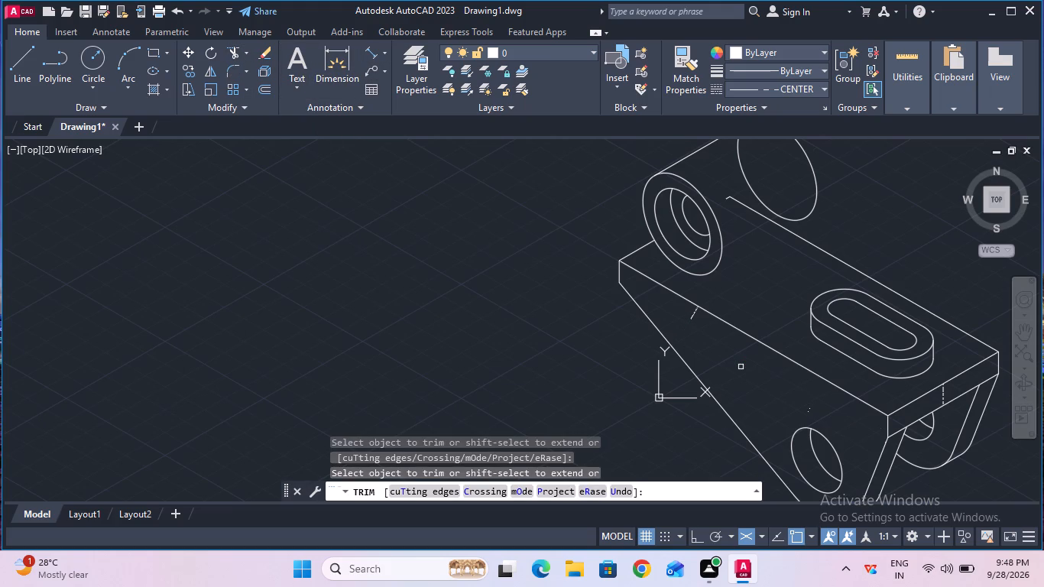
pyautogui.press('Escape')
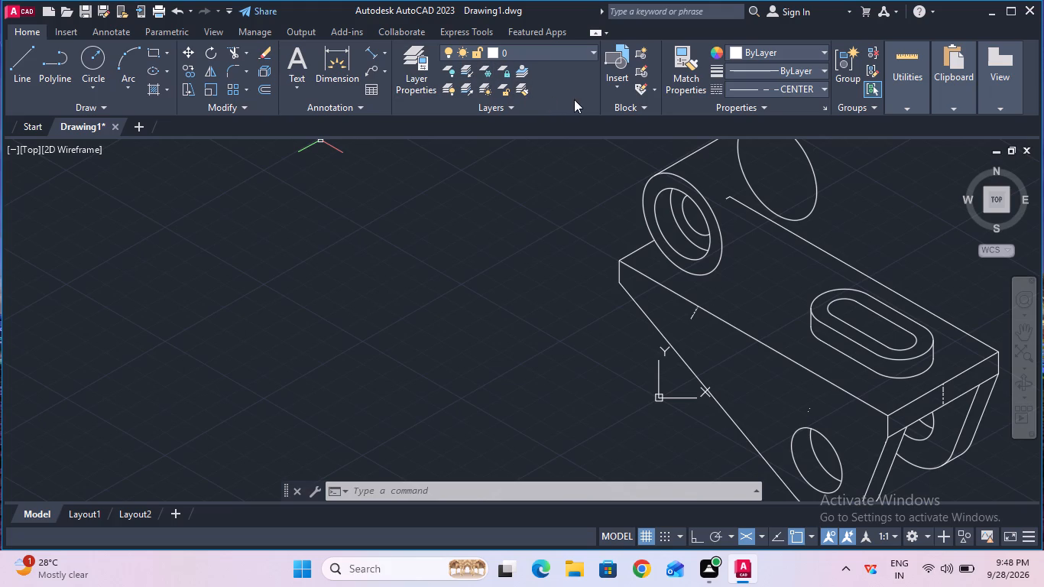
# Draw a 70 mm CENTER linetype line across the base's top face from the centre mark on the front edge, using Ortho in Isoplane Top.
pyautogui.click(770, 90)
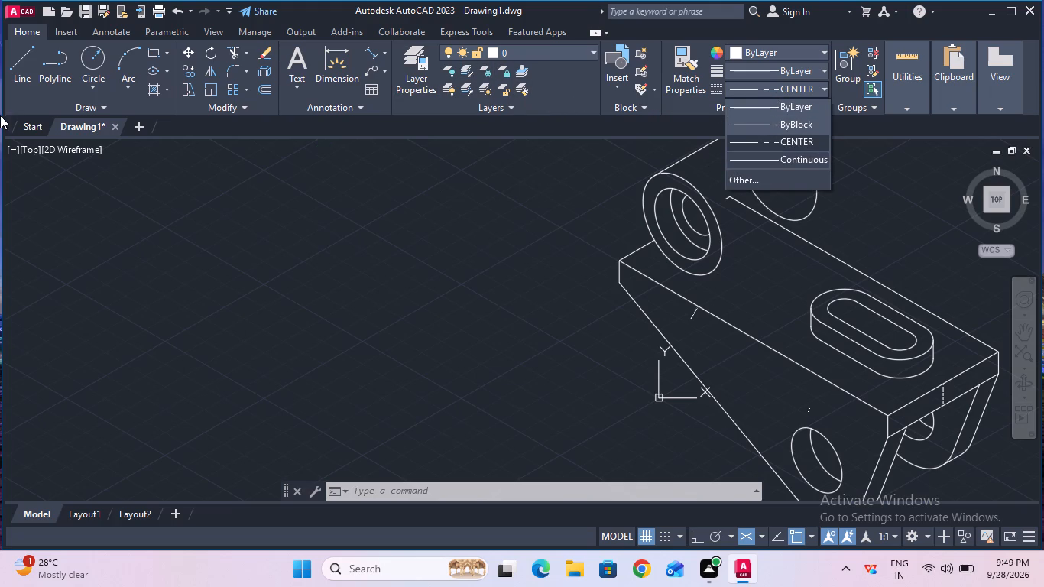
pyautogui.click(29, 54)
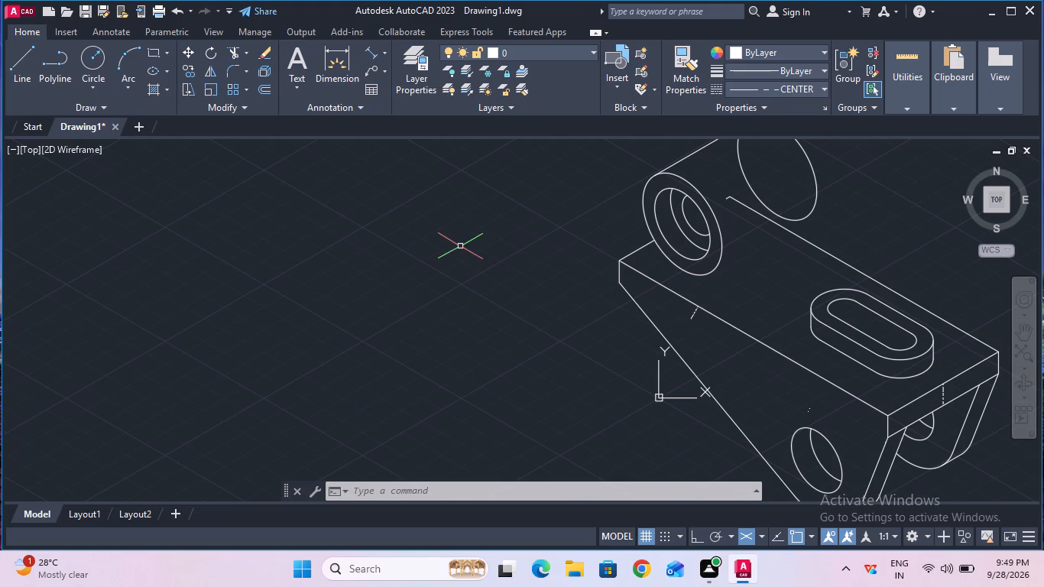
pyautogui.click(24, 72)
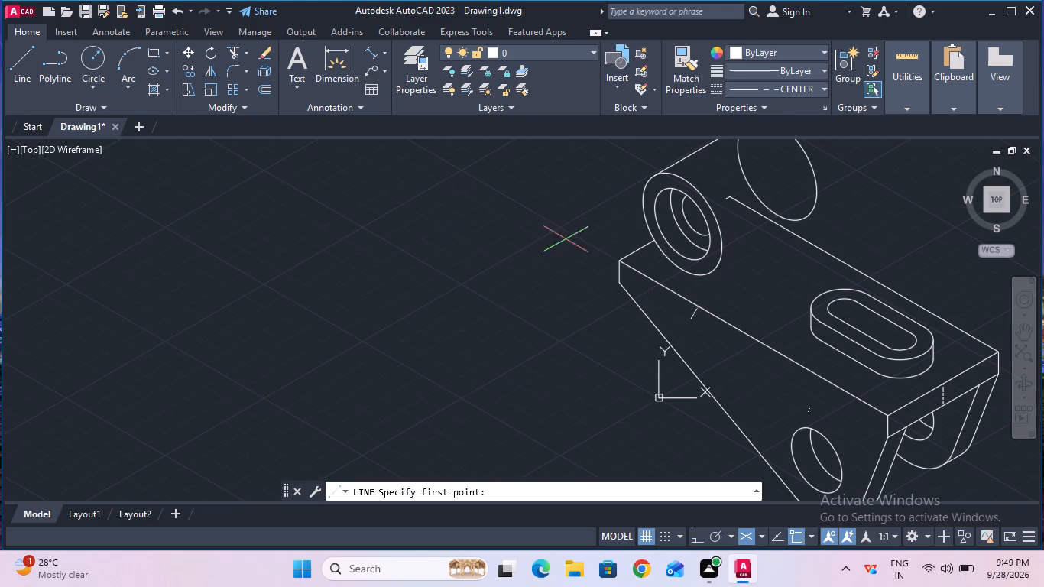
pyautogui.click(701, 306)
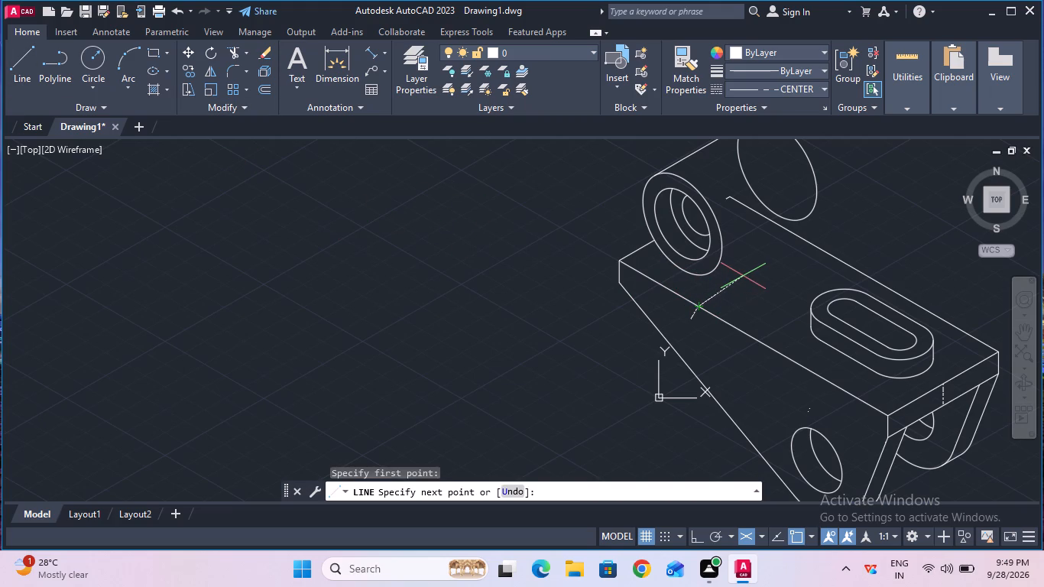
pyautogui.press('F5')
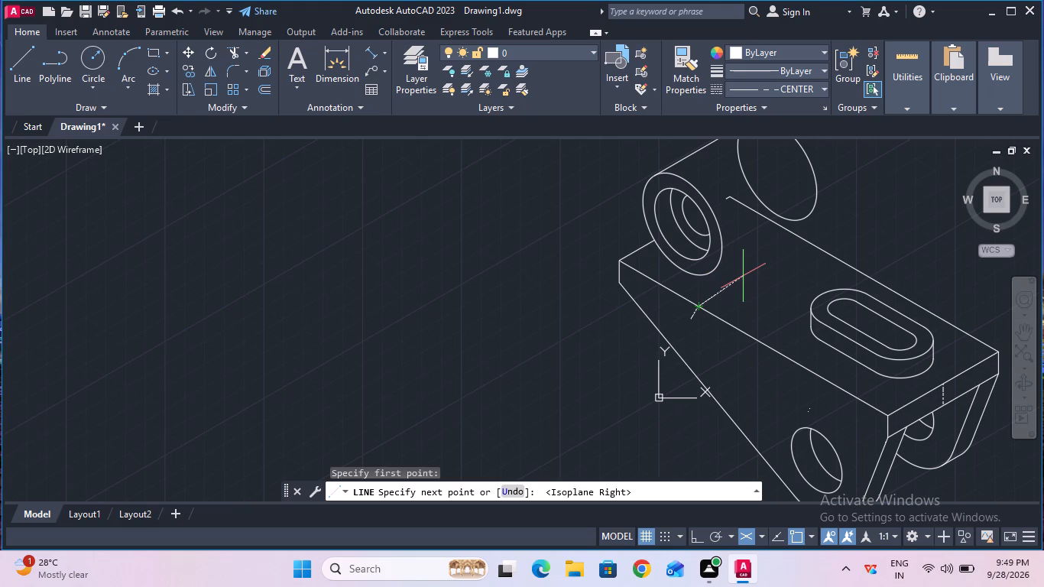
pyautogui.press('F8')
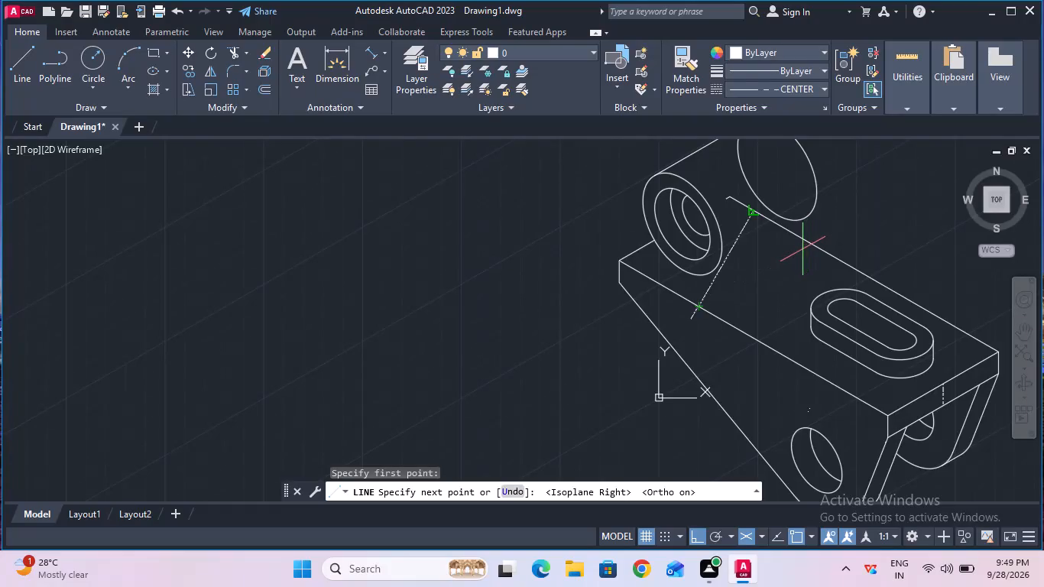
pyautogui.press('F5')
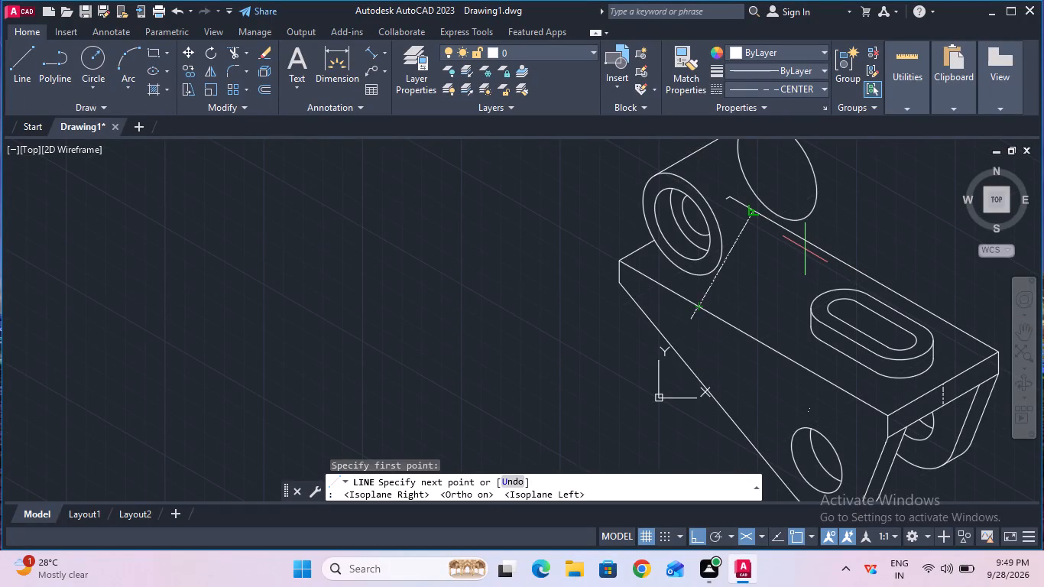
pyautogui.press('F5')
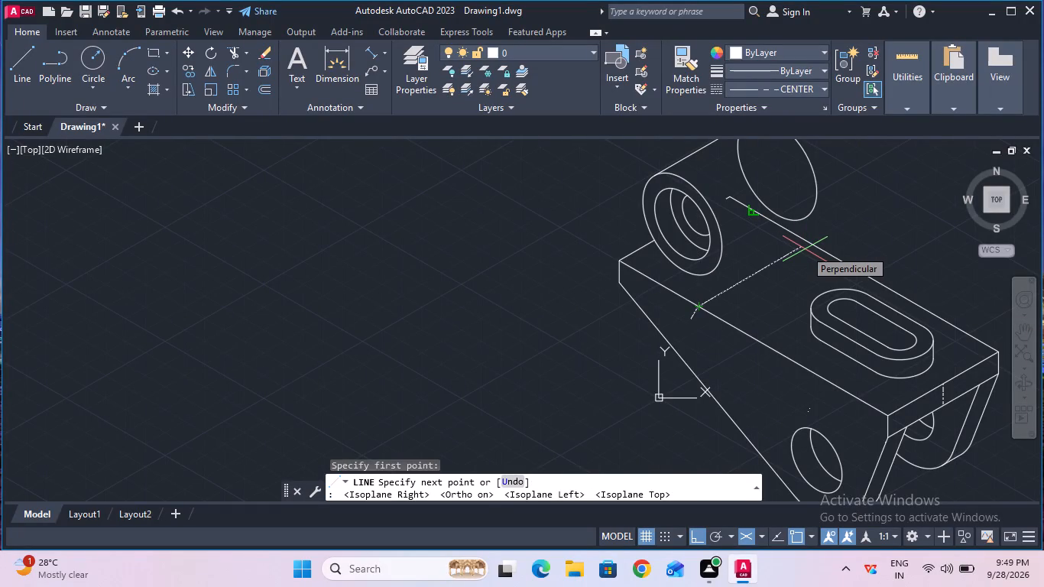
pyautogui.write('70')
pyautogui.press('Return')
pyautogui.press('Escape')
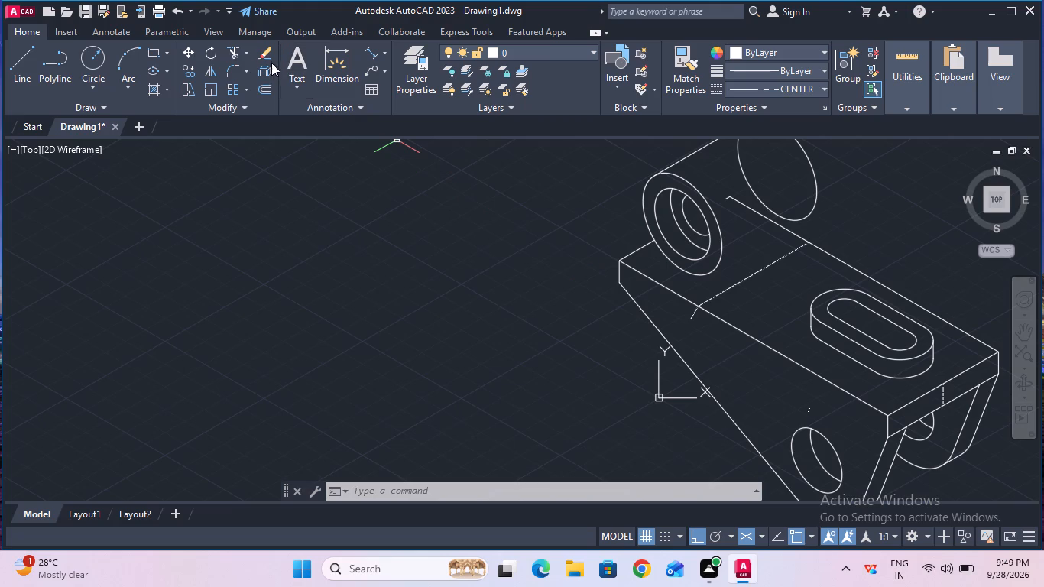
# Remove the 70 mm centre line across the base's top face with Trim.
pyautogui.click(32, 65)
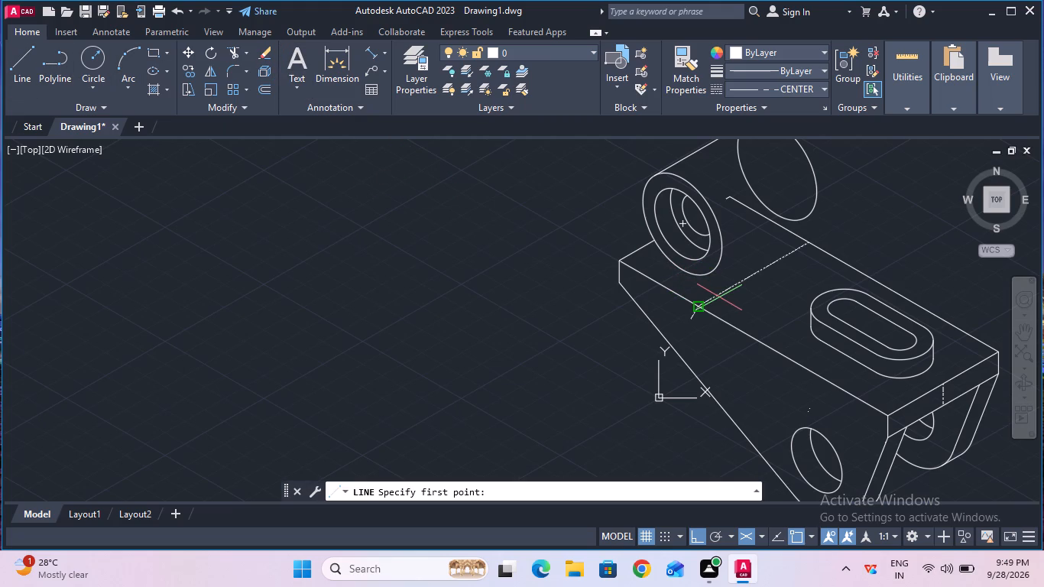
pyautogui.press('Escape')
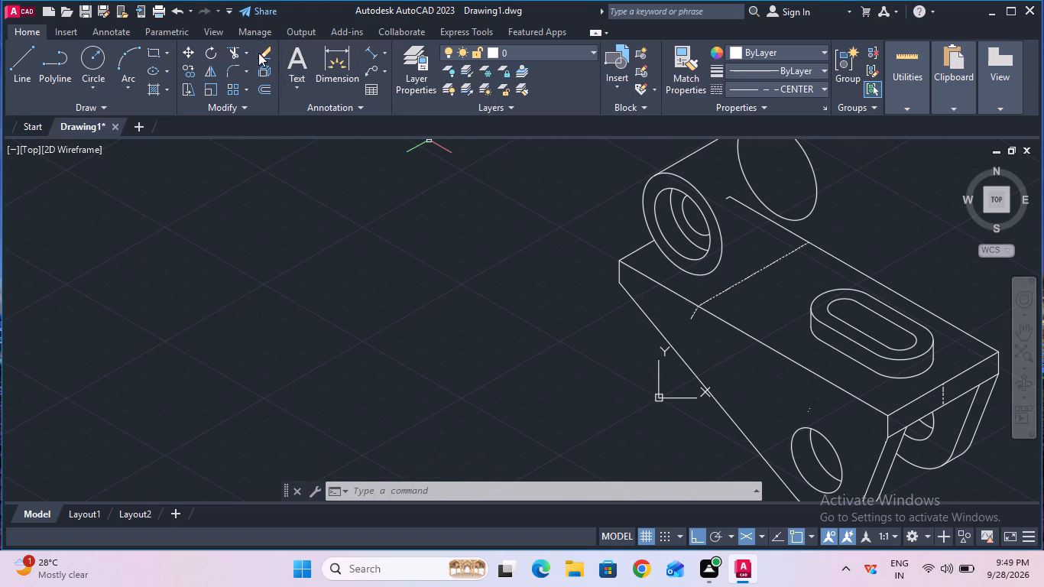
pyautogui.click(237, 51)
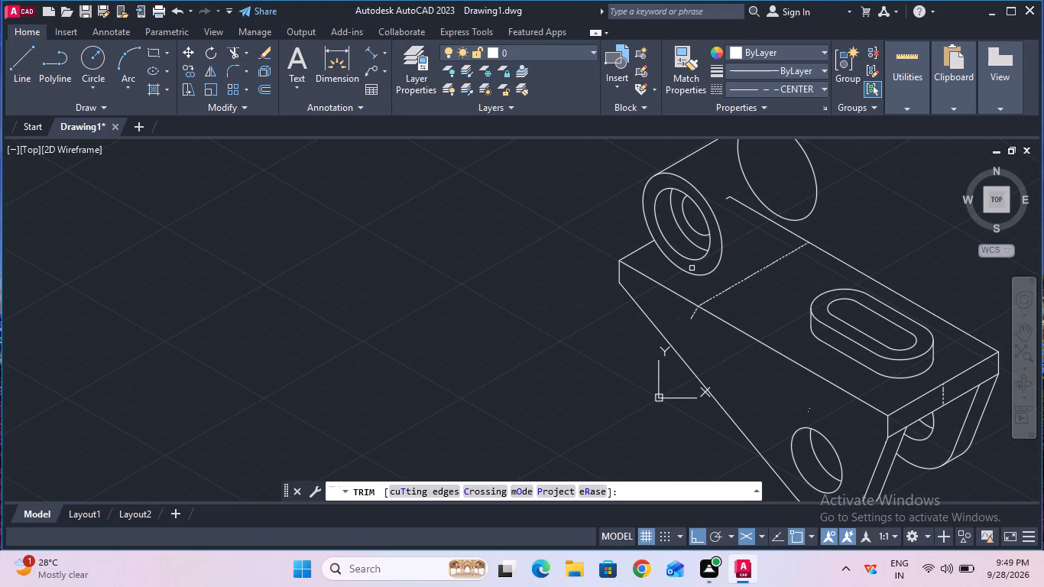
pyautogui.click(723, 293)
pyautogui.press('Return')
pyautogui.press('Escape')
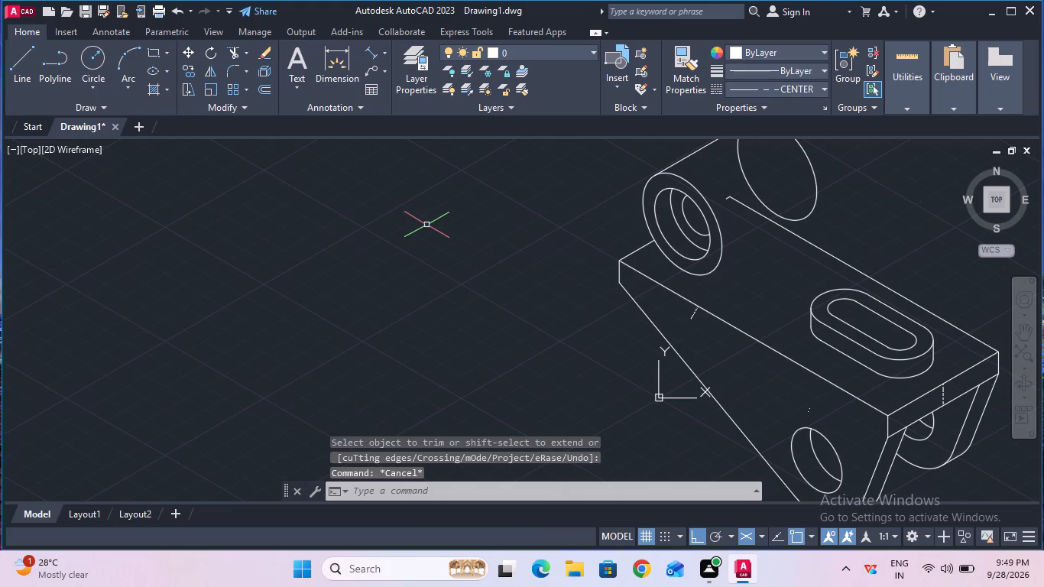
# Draw a 10 mm CENTER linetype line from the mark on the base's front edge inward across the top face.
pyautogui.click(9, 77)
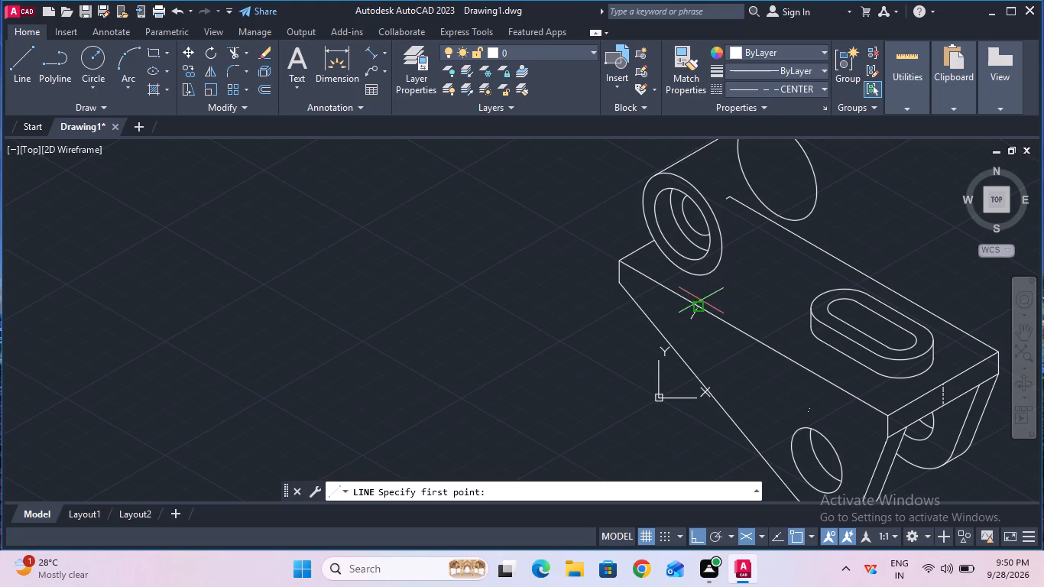
pyautogui.click(699, 305)
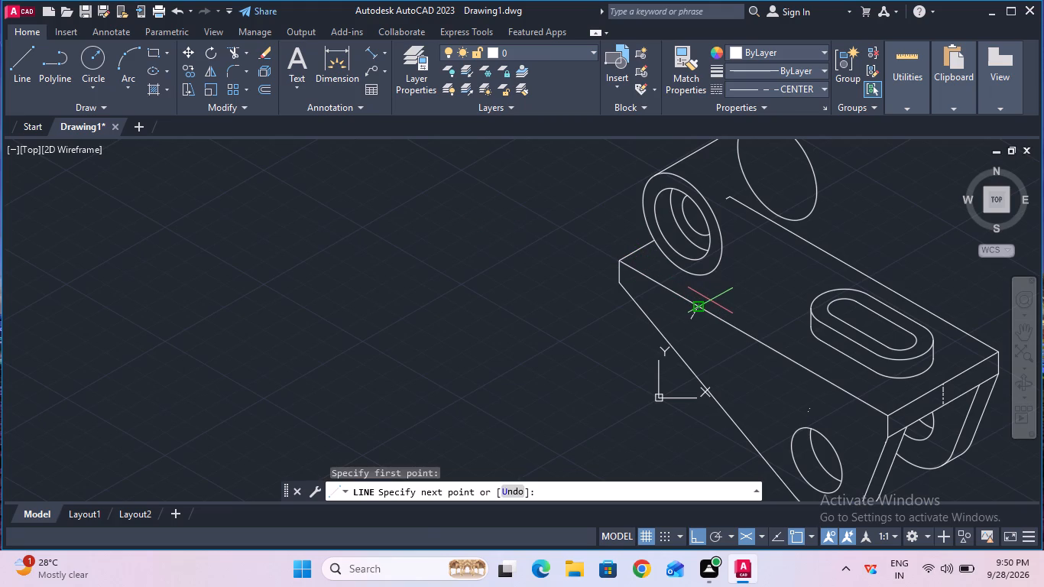
pyautogui.write('10')
pyautogui.press('Return')
pyautogui.press('Escape')
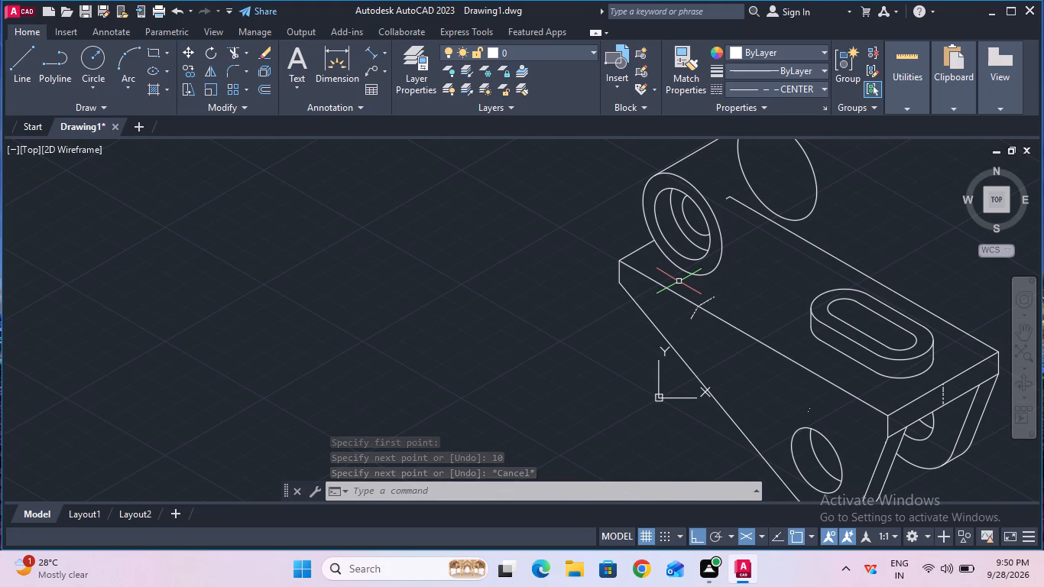
pyautogui.press('Escape')
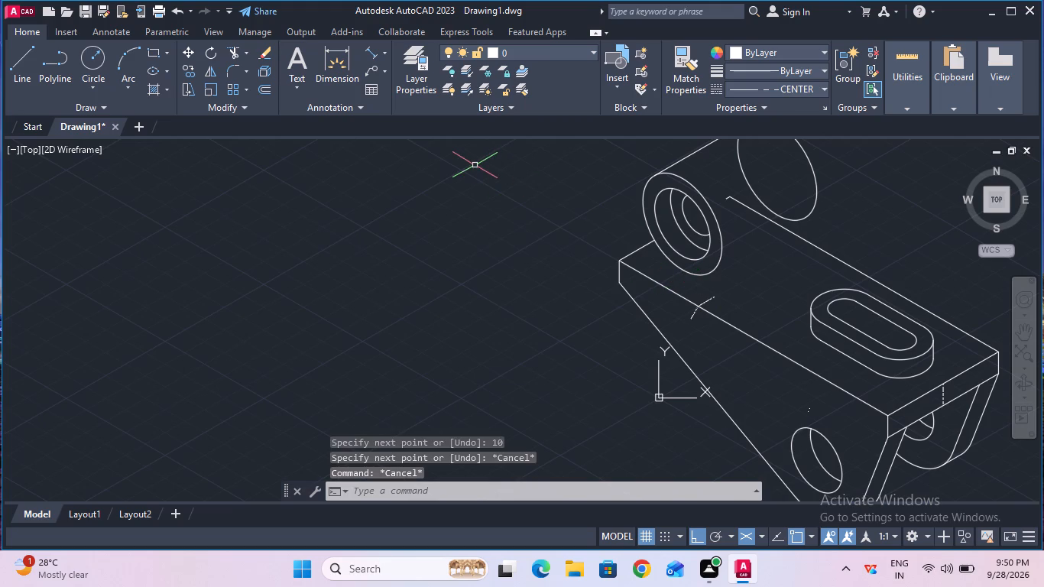
# With linetype ByBlock, draw a 35 mm line from the 10 mm line's inner end toward the cylinder end, parallel to the front edge.
pyautogui.click(731, 91)
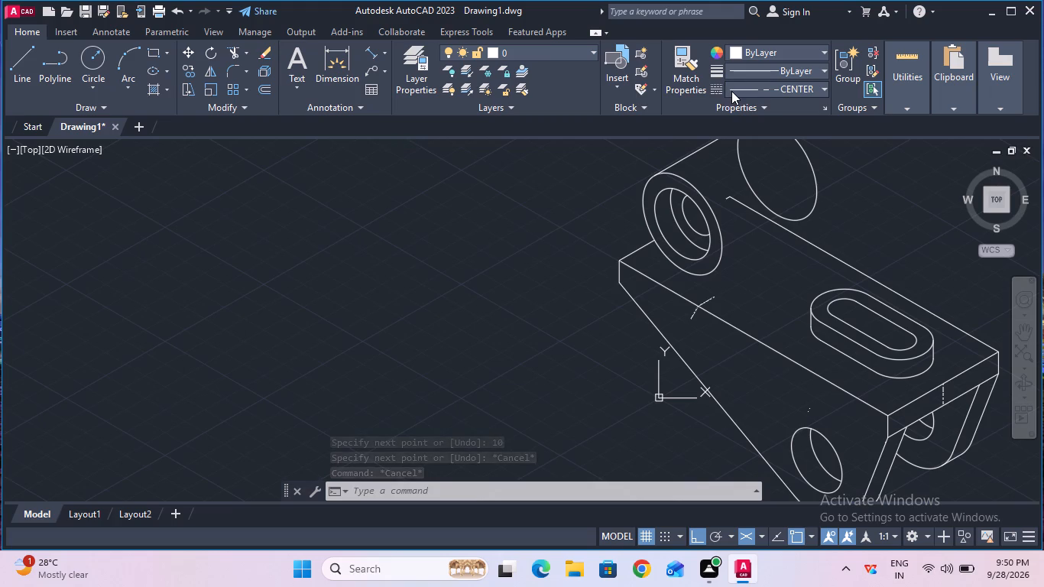
pyautogui.click(747, 131)
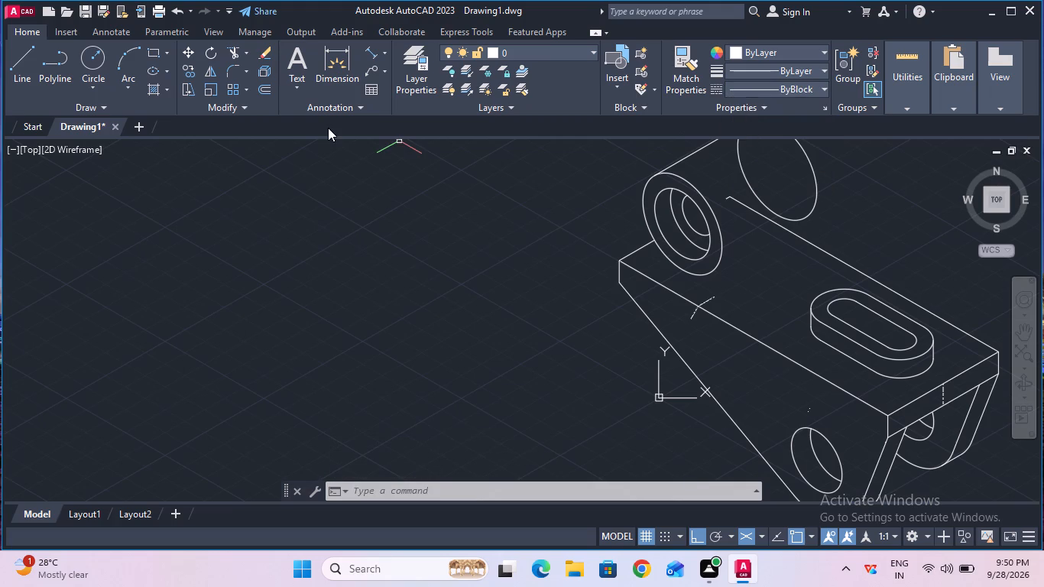
pyautogui.click(27, 69)
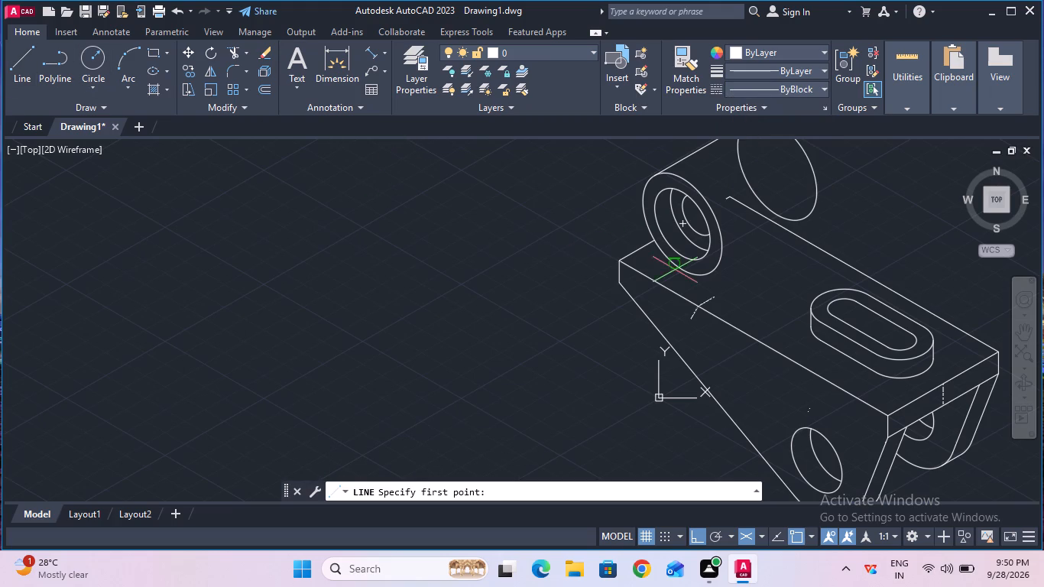
pyautogui.click(714, 298)
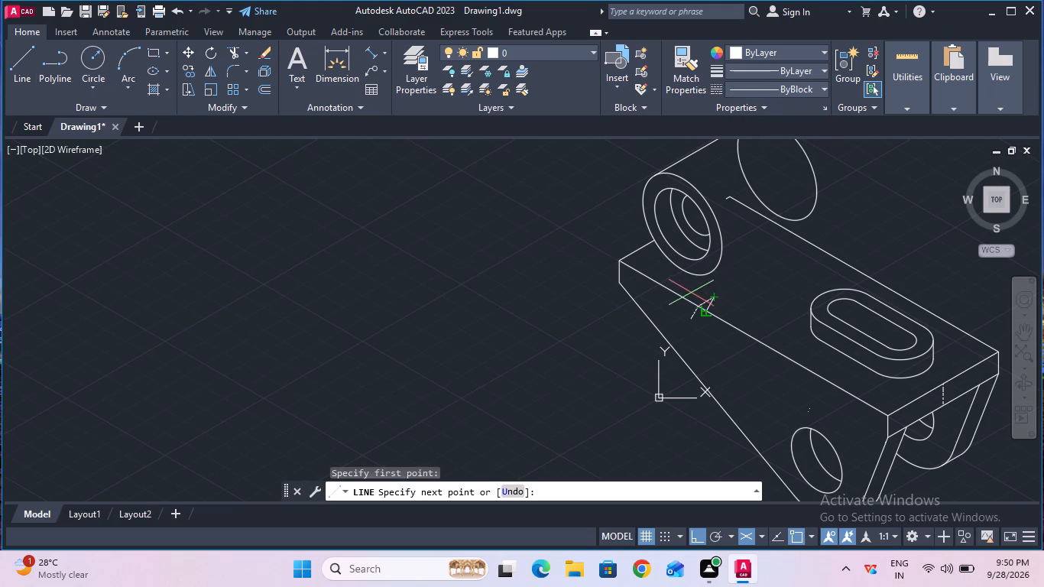
pyautogui.write('35')
pyautogui.press('Return')
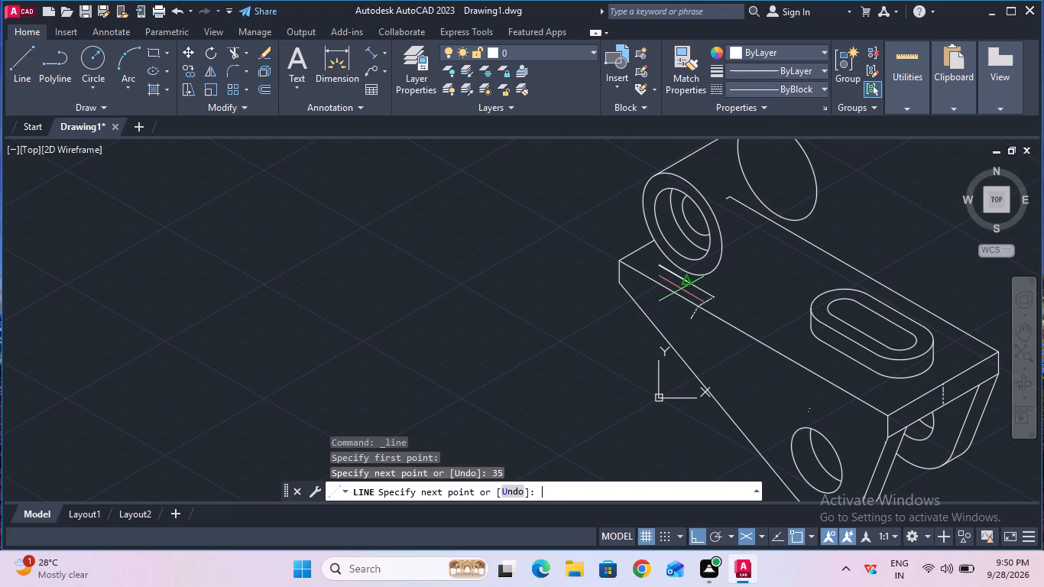
pyautogui.press('Escape')
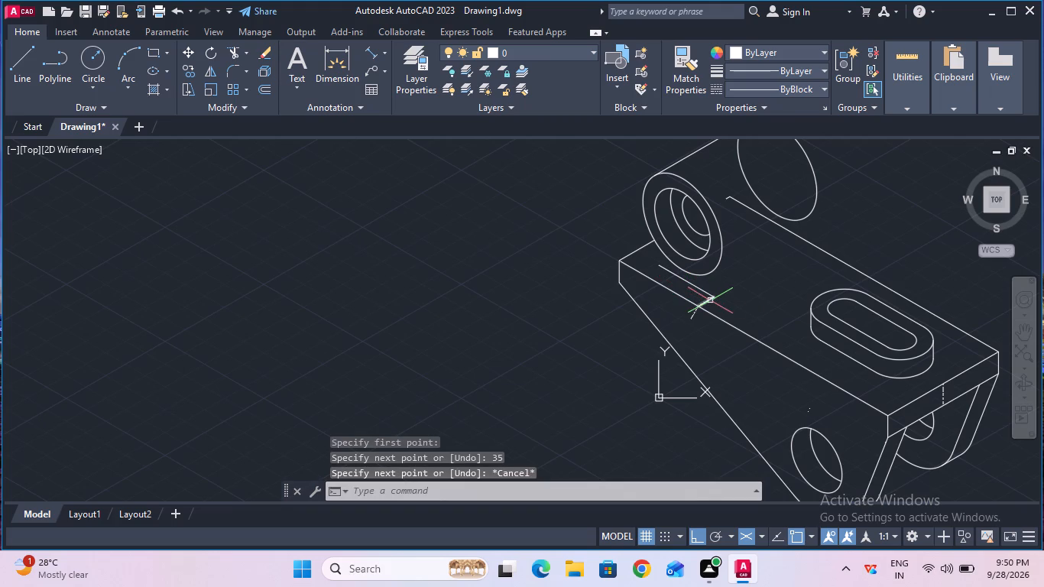
# Draw a second 35 mm ByBlock line from the same inner end toward the slotted boss, parallel to the base's front edge.
pyautogui.click(784, 87)
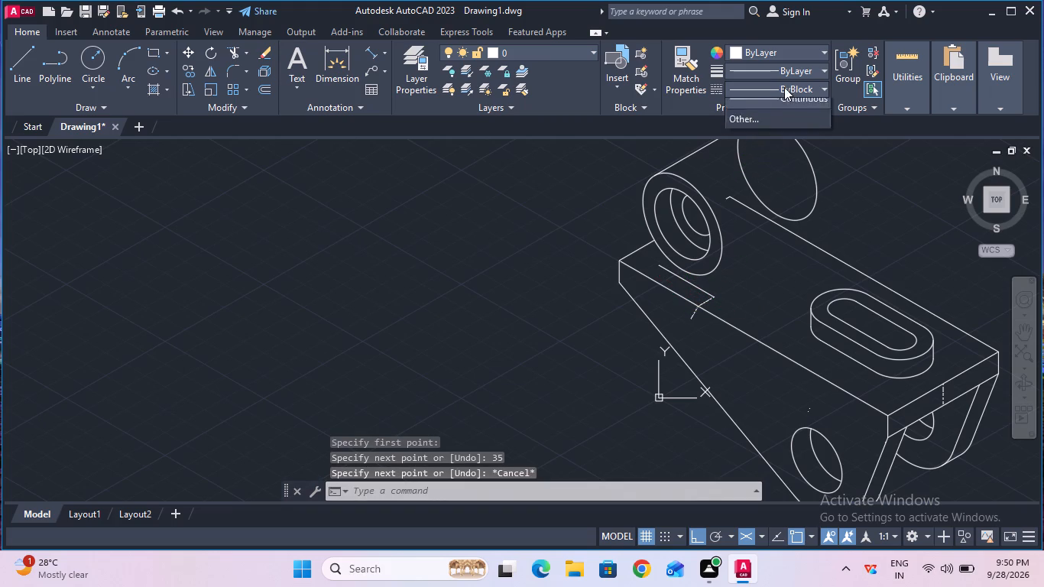
pyautogui.click(758, 125)
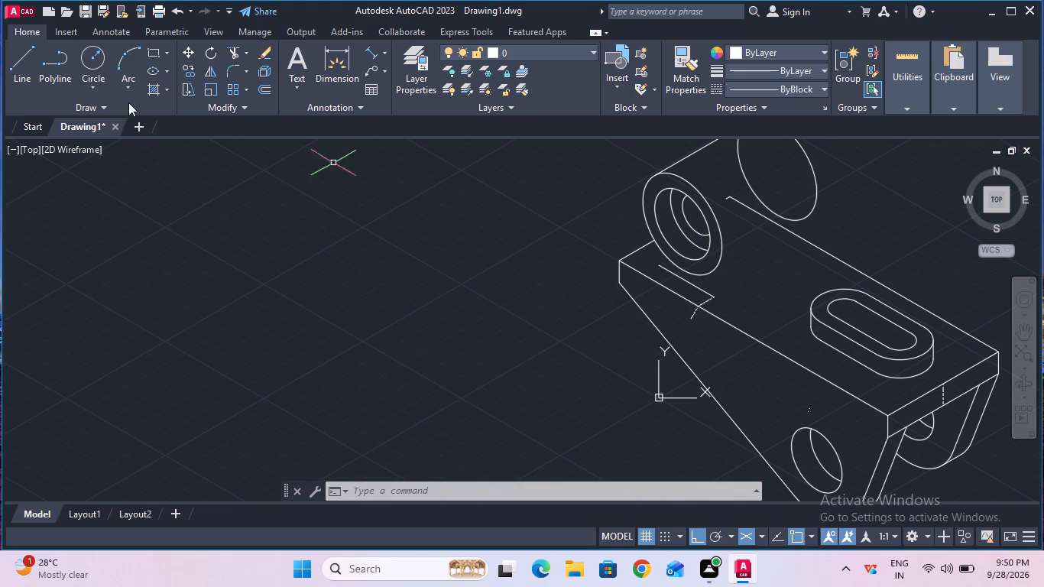
pyautogui.click(23, 69)
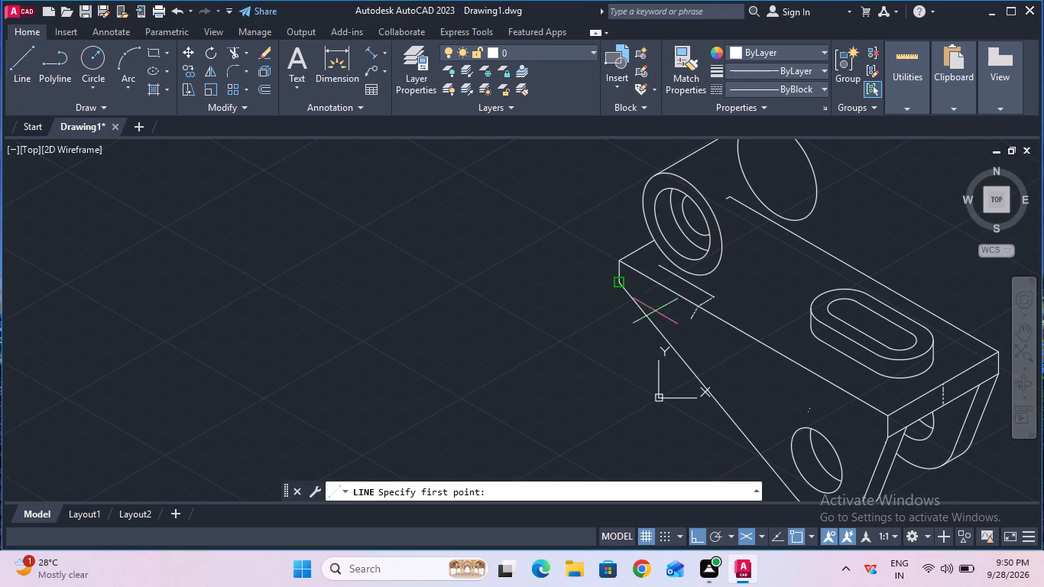
pyautogui.click(715, 296)
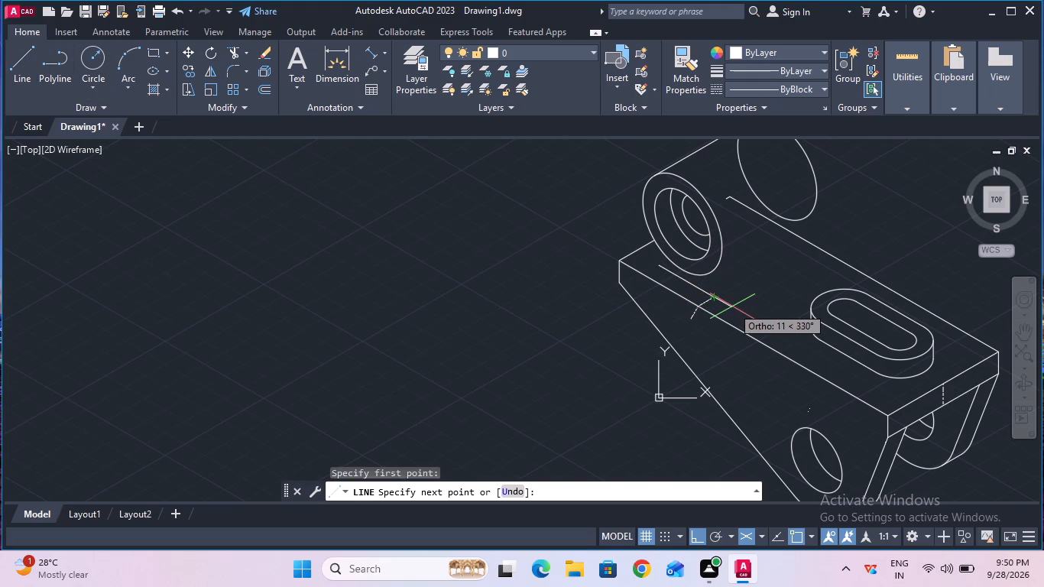
pyautogui.write('35')
pyautogui.press('Return')
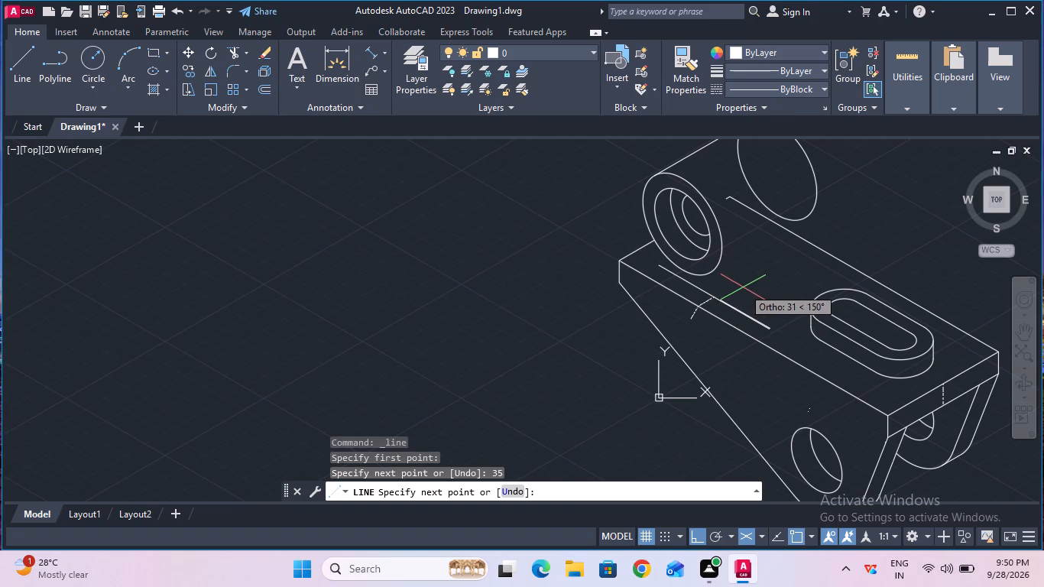
pyautogui.press('Escape')
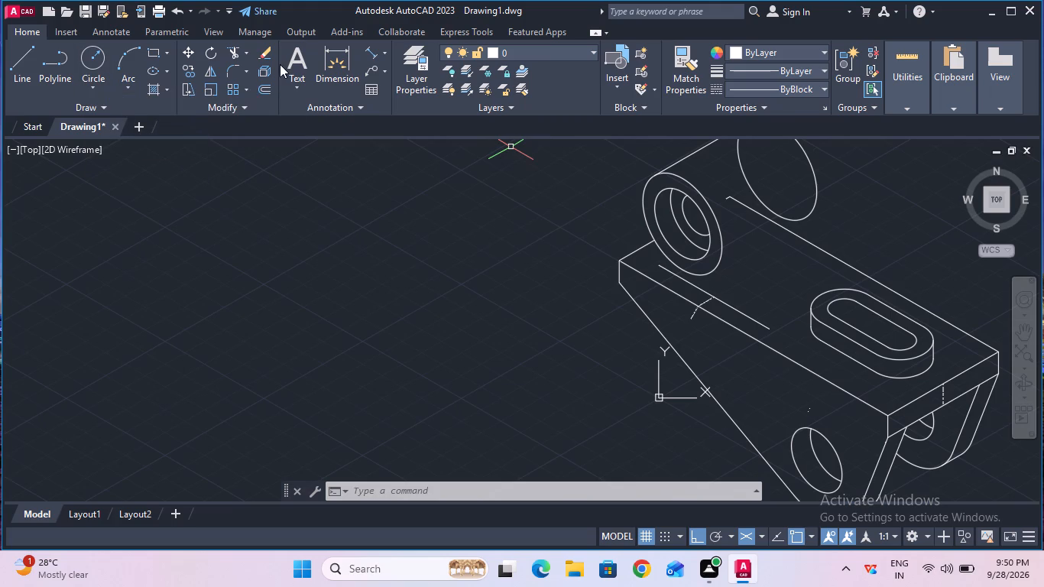
# Remove the short centre mark and the 10 mm centre line at the base's front edge with Trim.
pyautogui.click(231, 53)
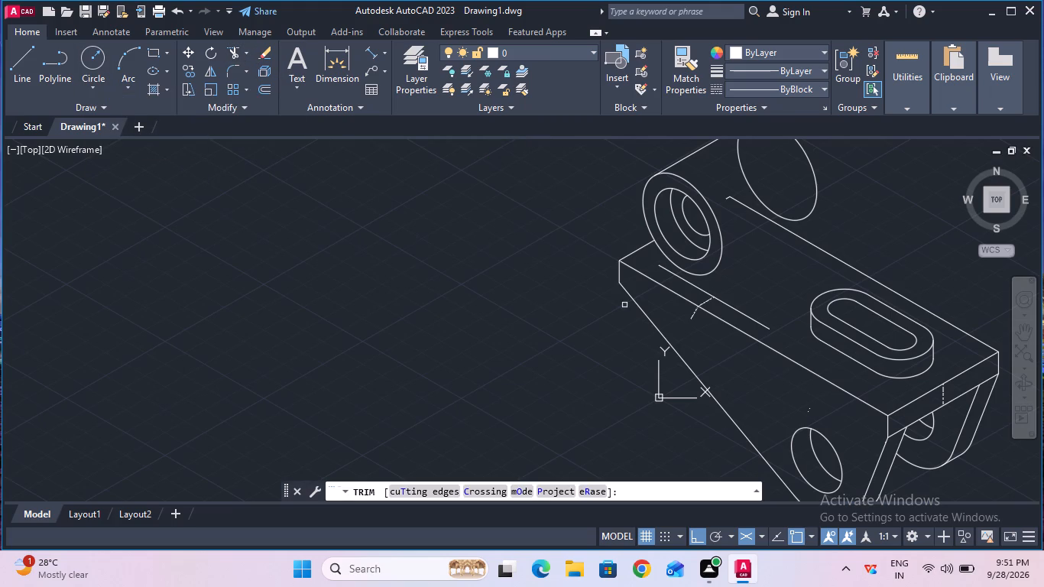
pyautogui.click(692, 317)
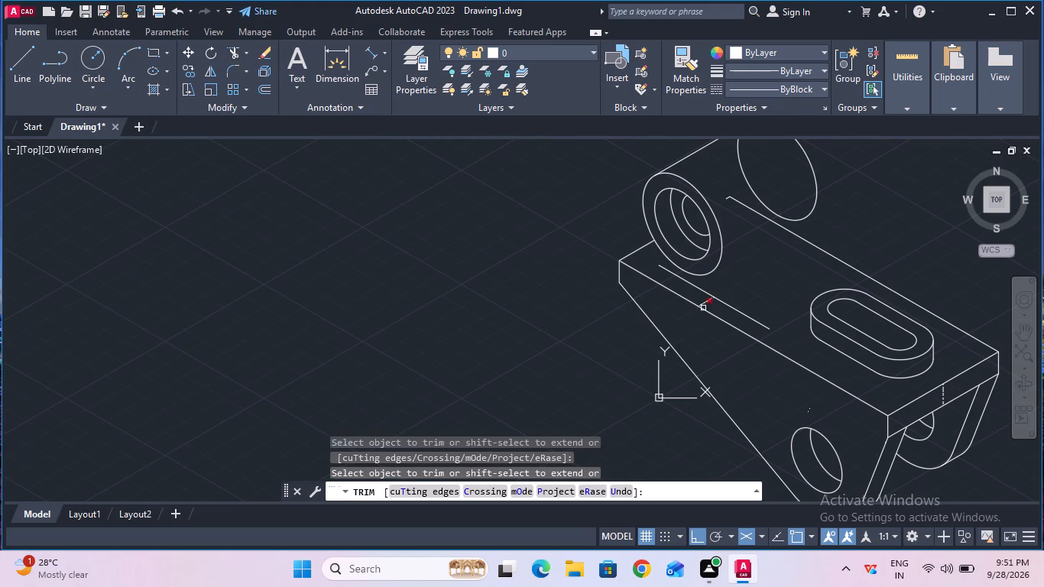
pyautogui.click(704, 305)
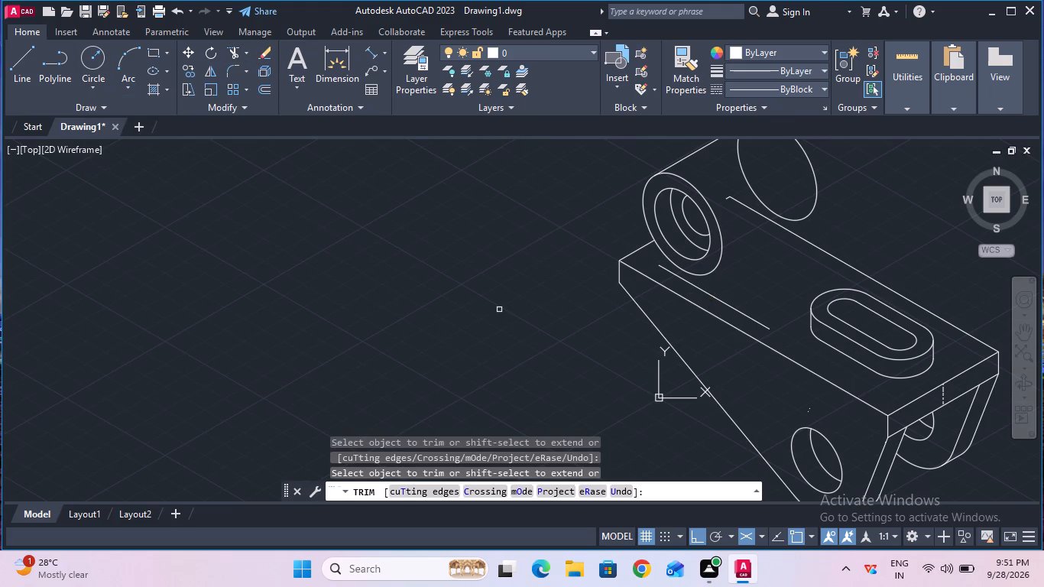
pyautogui.press('Escape')
# Draw a short line from the cylinder-side end of the long line on the base's top face to the cylinder's outer front ellipse.
pyautogui.keyDown('ctrl'); pyautogui.scroll(-2, 499, 310); pyautogui.keyUp('ctrl')
pyautogui.keyDown('ctrl'); pyautogui.scroll(1, 499, 310); pyautogui.keyUp('ctrl')
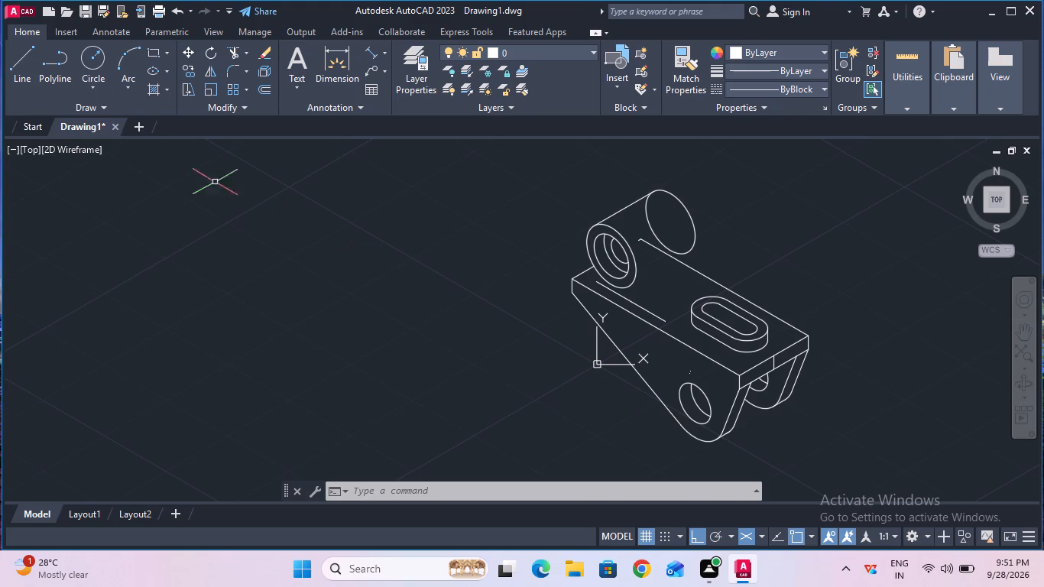
pyautogui.click(12, 74)
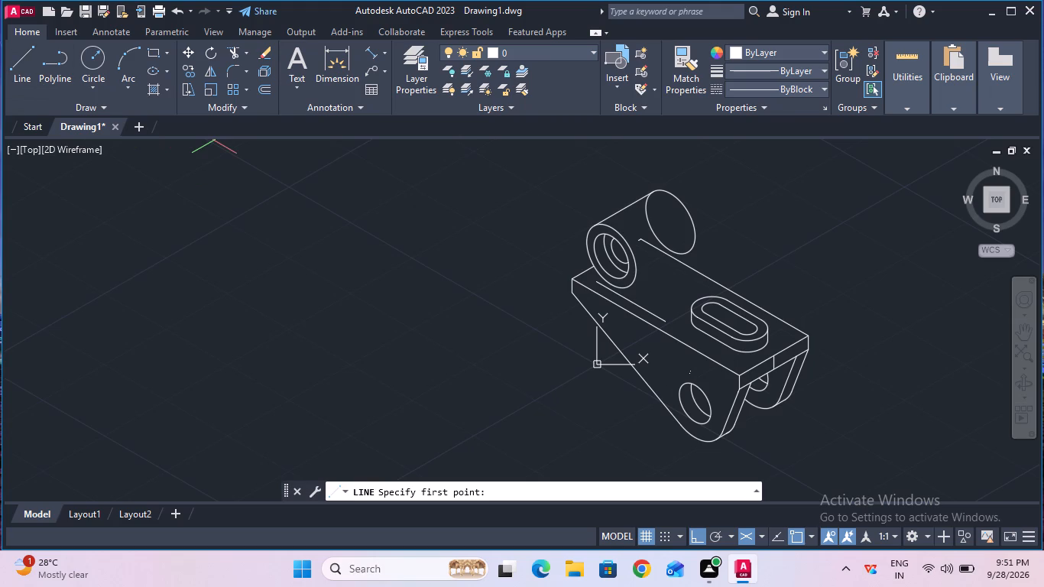
pyautogui.press('F8')
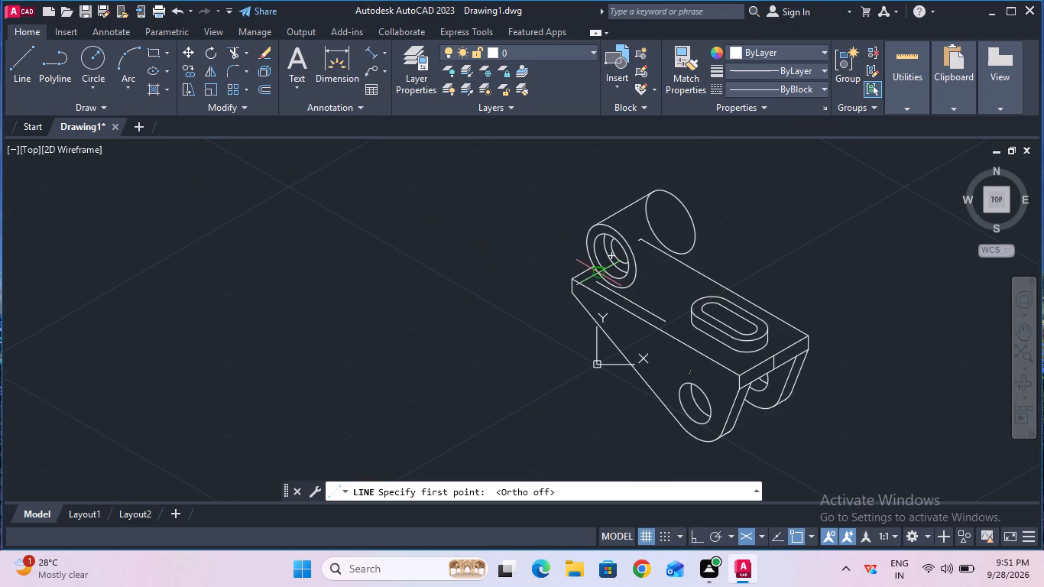
pyautogui.keyDown('ctrl'); pyautogui.scroll(3, 601, 271); pyautogui.keyUp('ctrl')
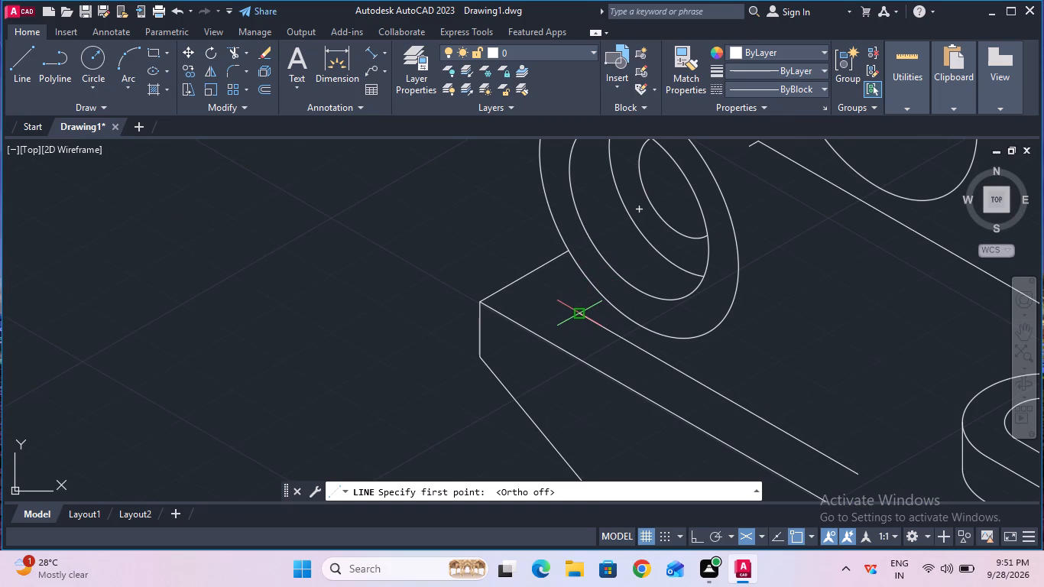
pyautogui.click(581, 313)
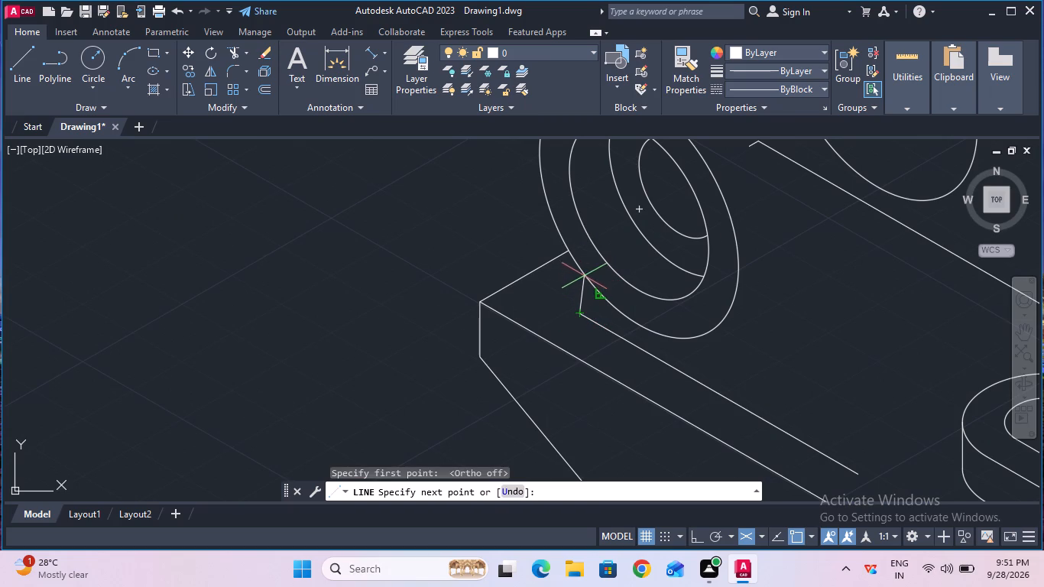
pyautogui.click(593, 283)
pyautogui.press('Escape')
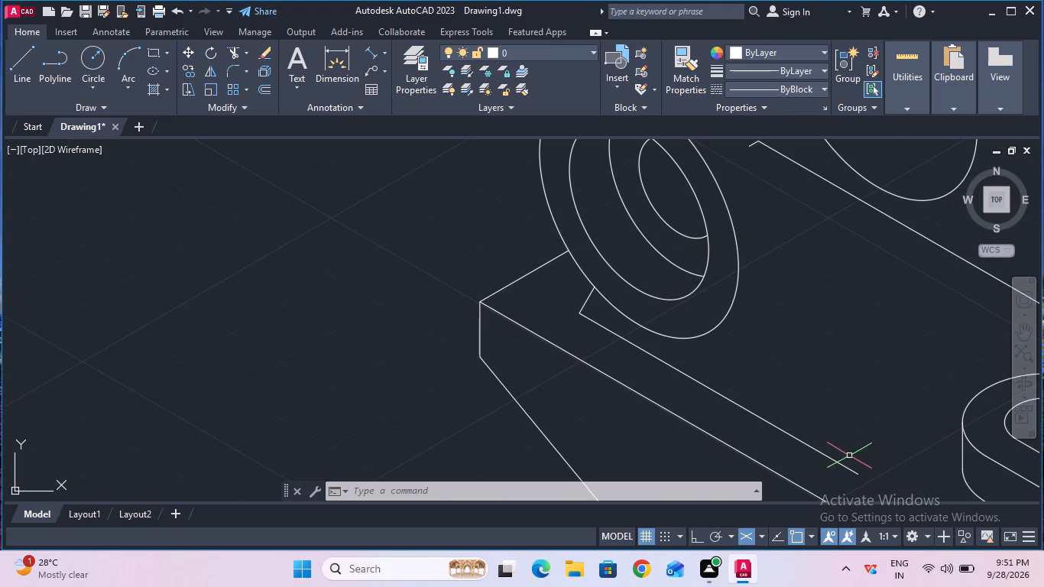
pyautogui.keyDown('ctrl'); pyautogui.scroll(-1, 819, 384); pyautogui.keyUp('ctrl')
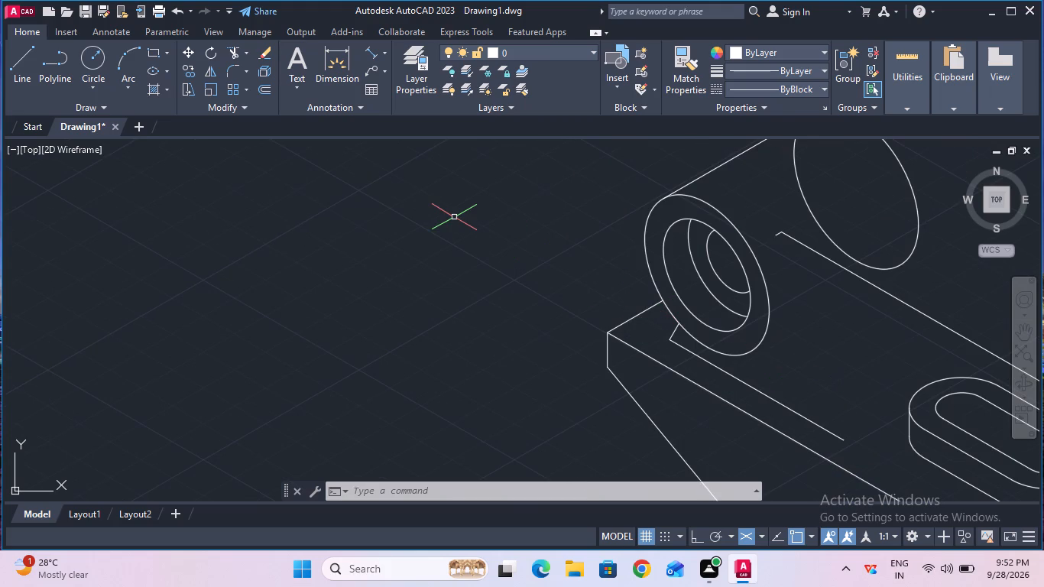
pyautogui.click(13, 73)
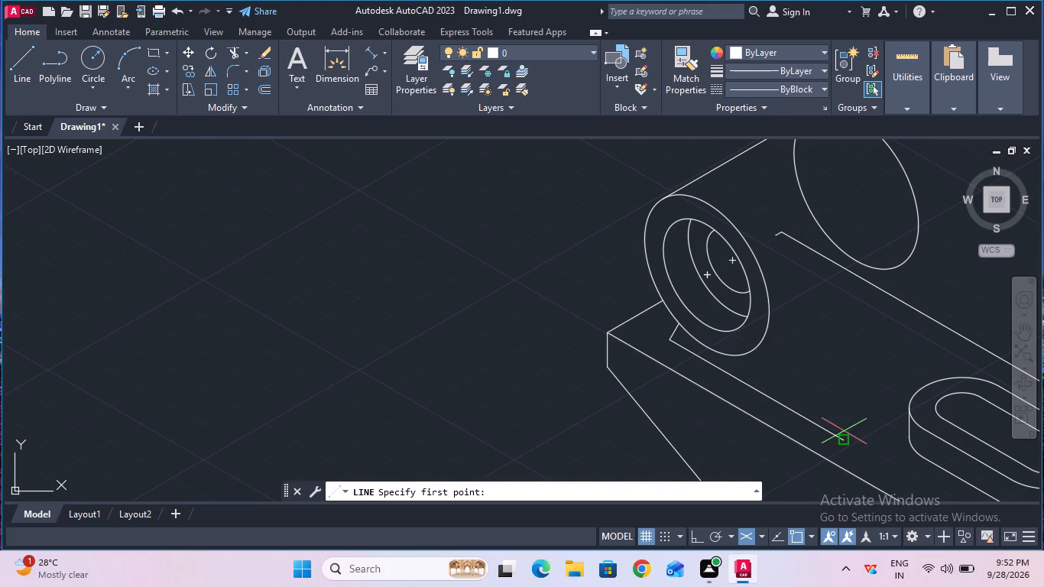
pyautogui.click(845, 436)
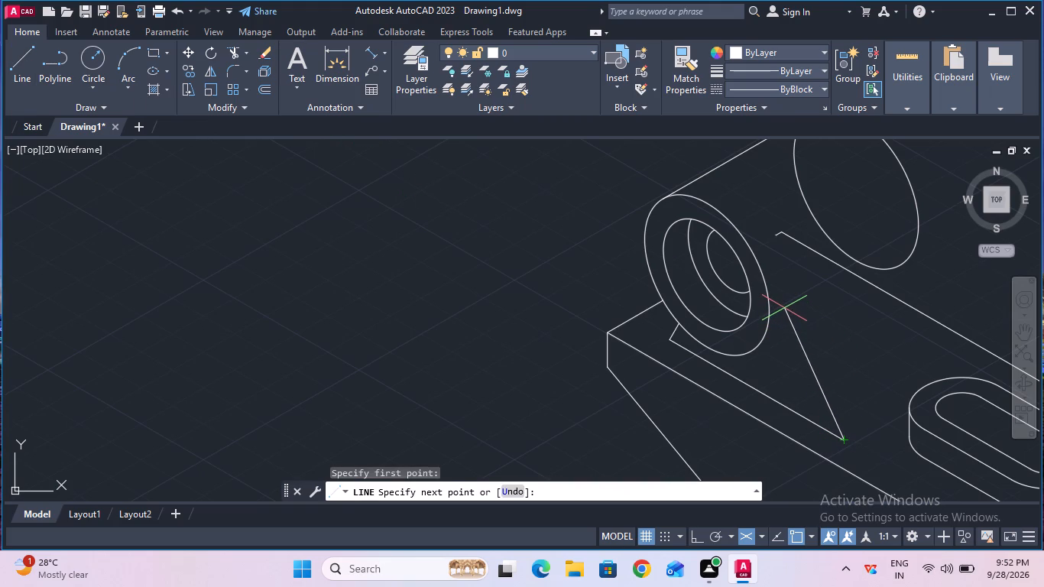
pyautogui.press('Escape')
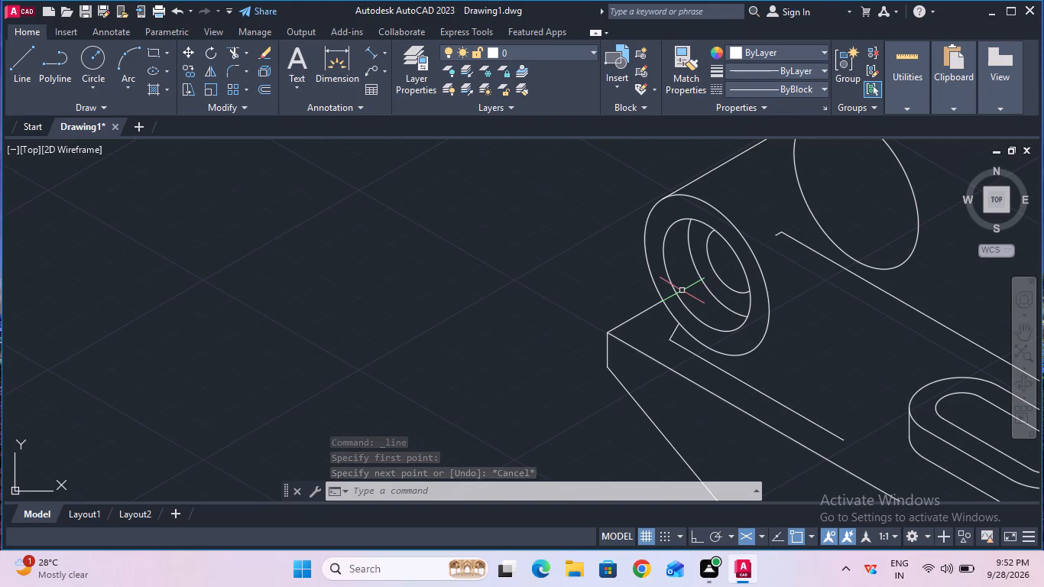
# Draw a 10 mm line at 30° from the long line's boss-side end inward across the base's top face, on the right isoplane.
pyautogui.click(28, 75)
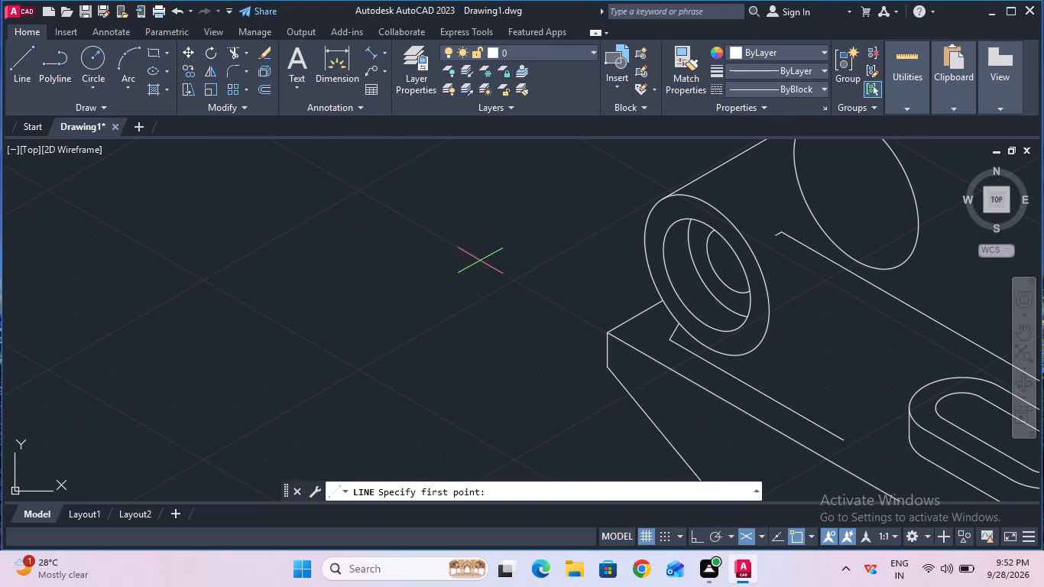
pyautogui.click(846, 445)
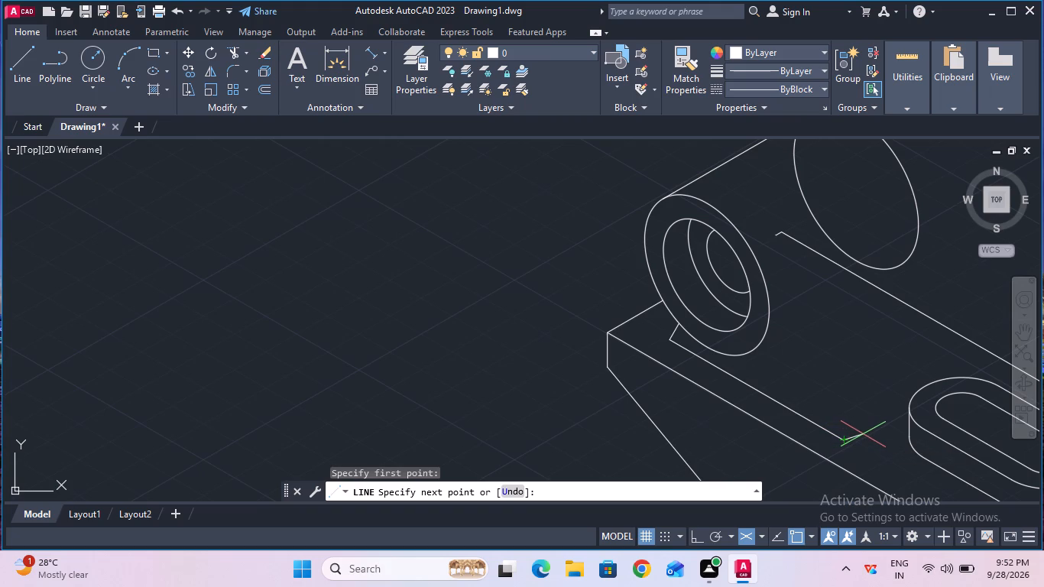
pyautogui.press('F5')
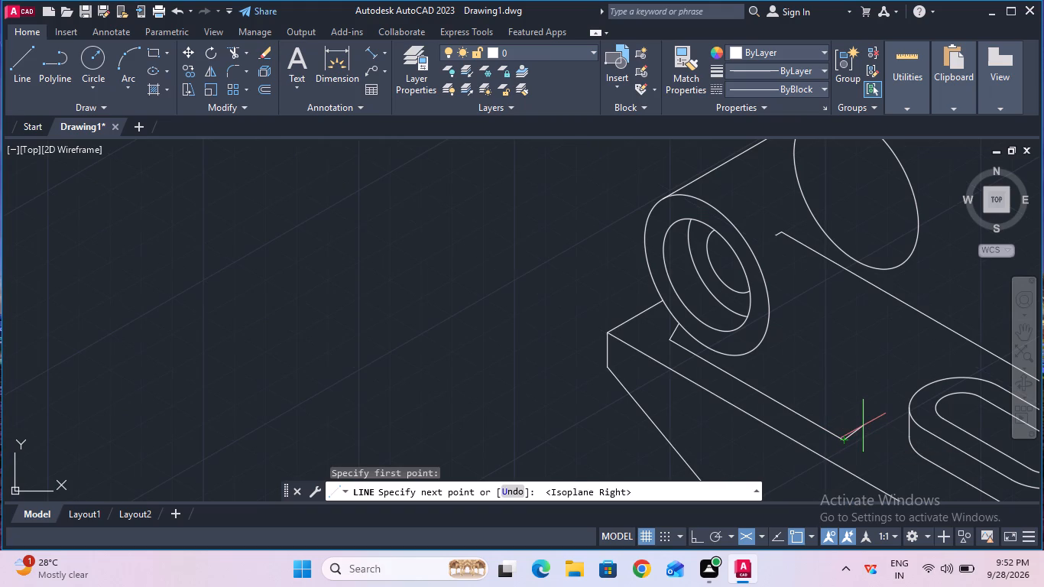
pyautogui.press('F8')
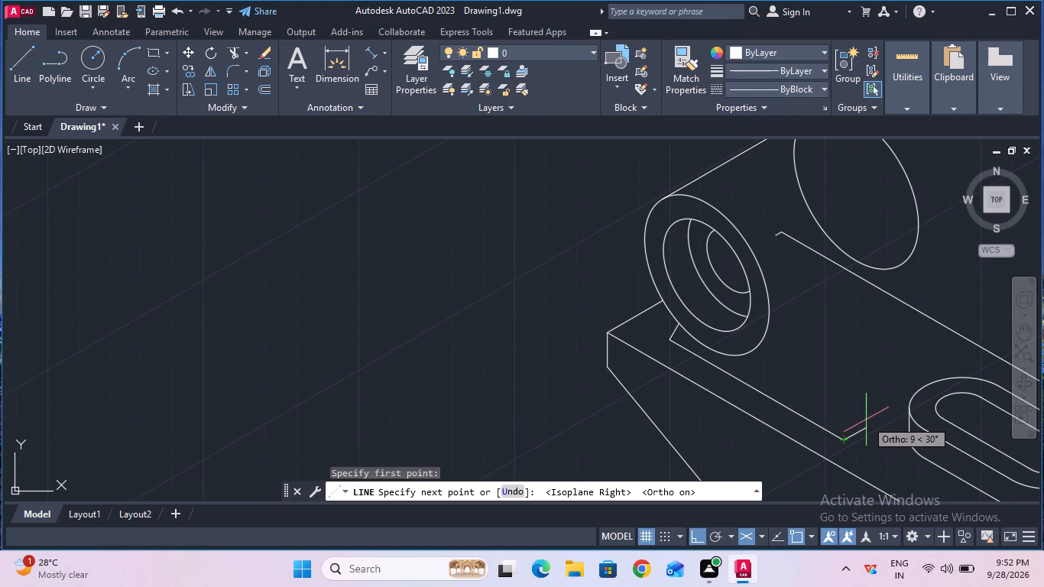
pyautogui.write('10')
pyautogui.press('Return')
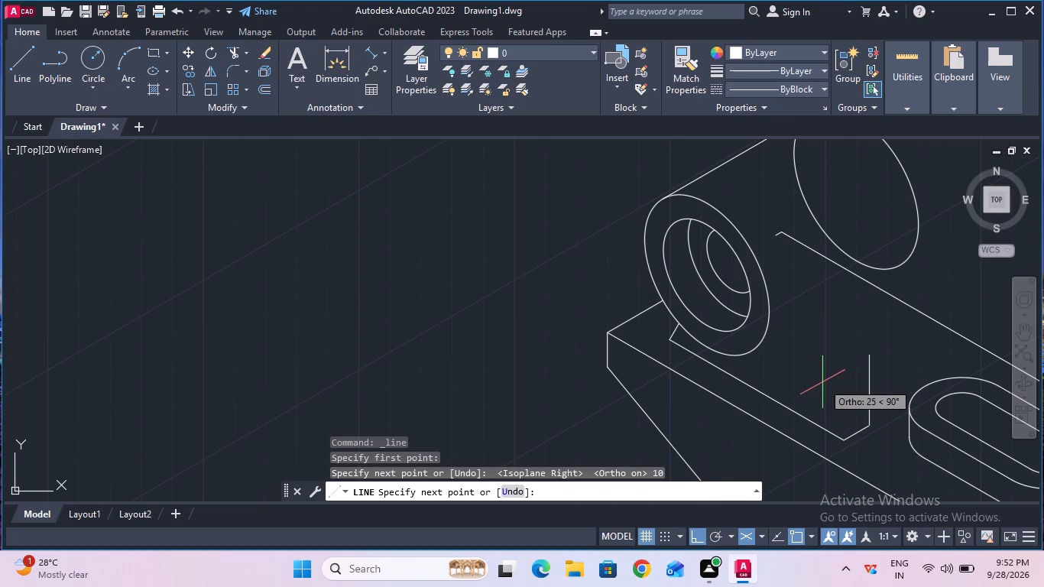
pyautogui.press('Escape')
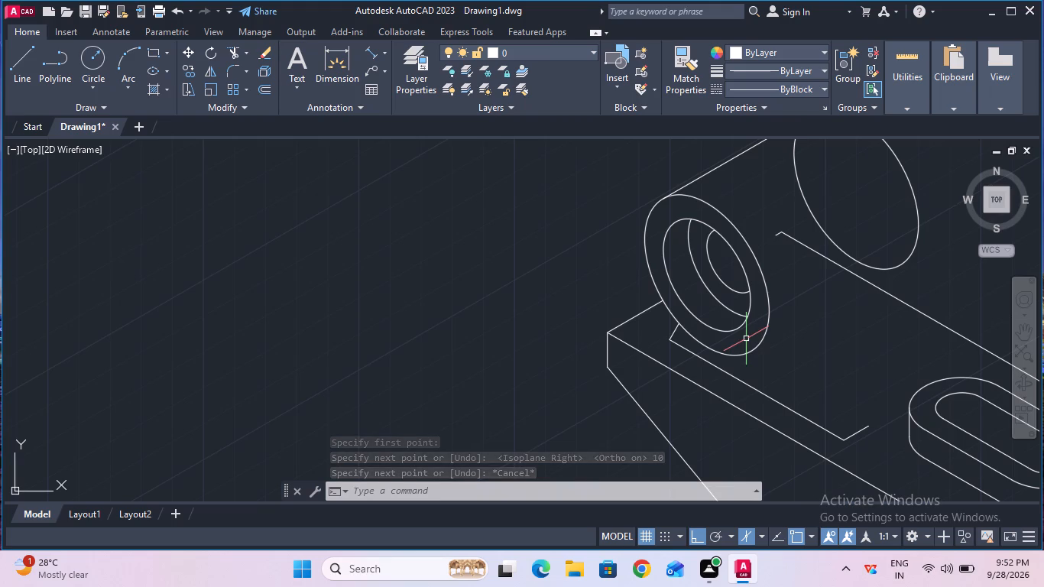
# Copy the cylinder's outer front ellipse 10 mm back along the cylinder's axis, from its centre.
pyautogui.click(184, 75)
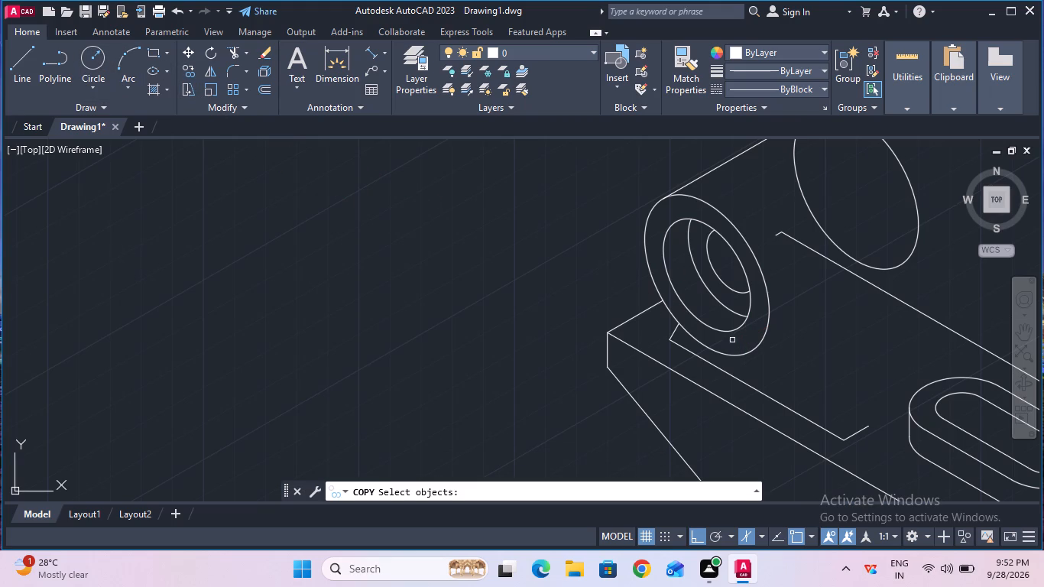
pyautogui.click(742, 355)
pyautogui.press('Return')
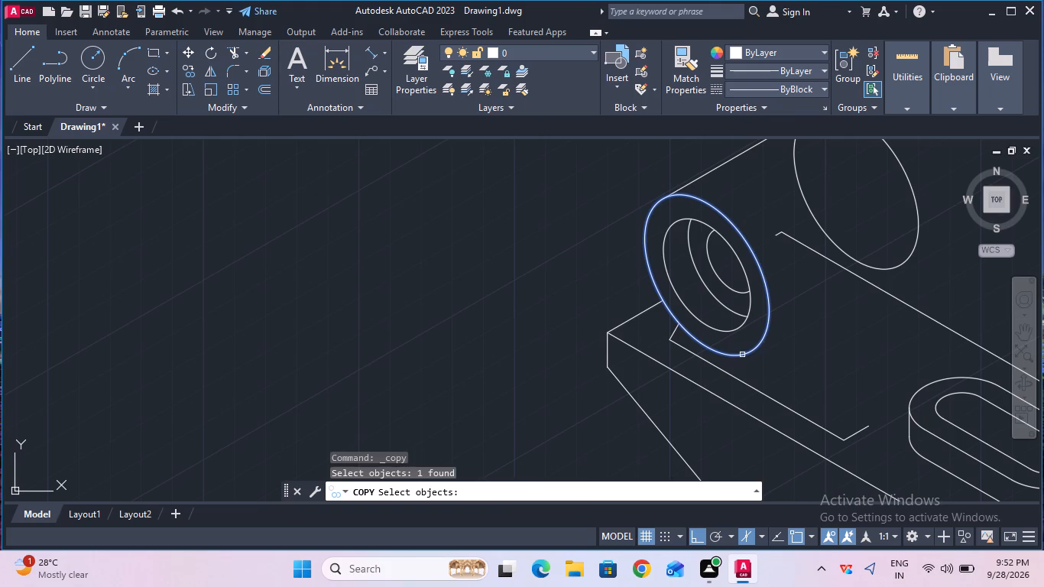
pyautogui.click(708, 278)
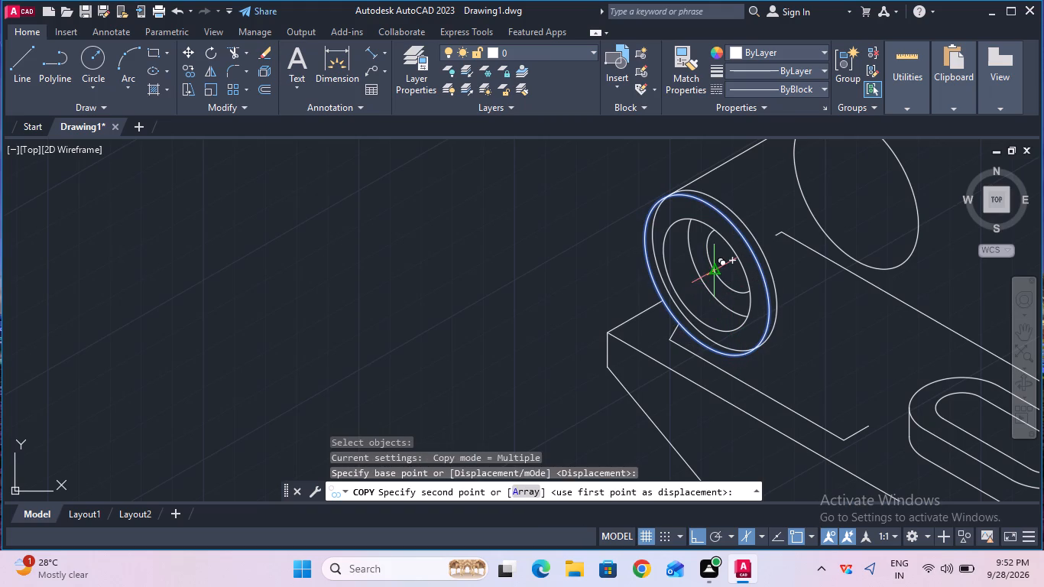
pyautogui.press('1')
pyautogui.press('0')
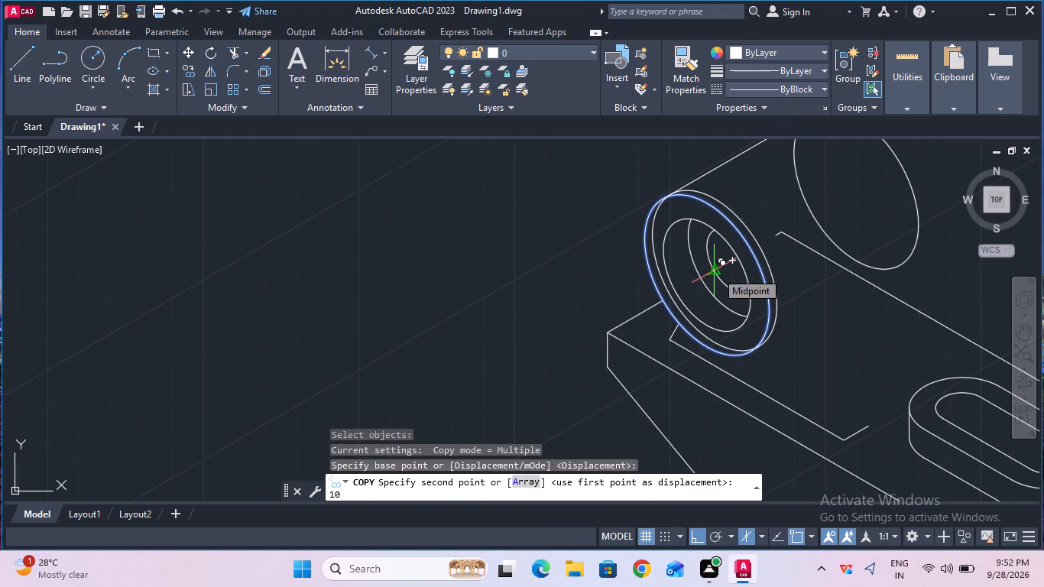
pyautogui.press('Return')
pyautogui.press('Escape')
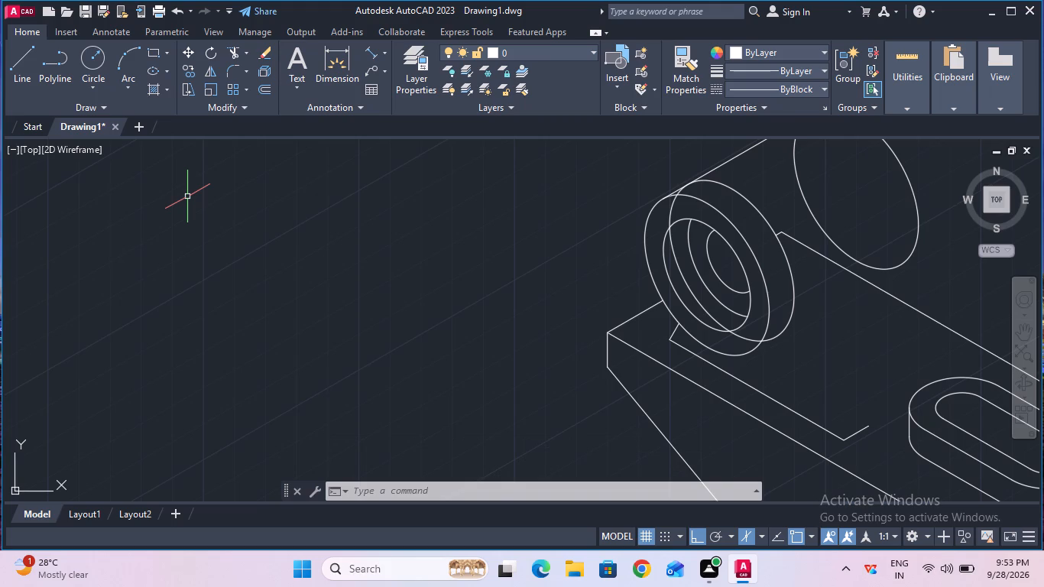
# Draw a slanted line from the corner where the long line meets the 10 mm line up to the side of the copied ellipse.
pyautogui.click(15, 88)
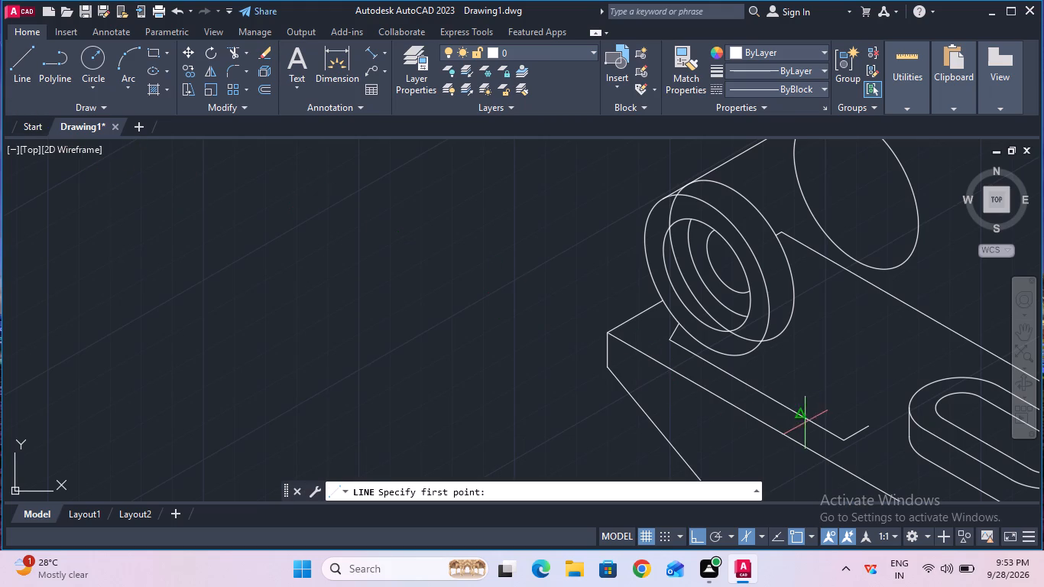
pyautogui.click(843, 438)
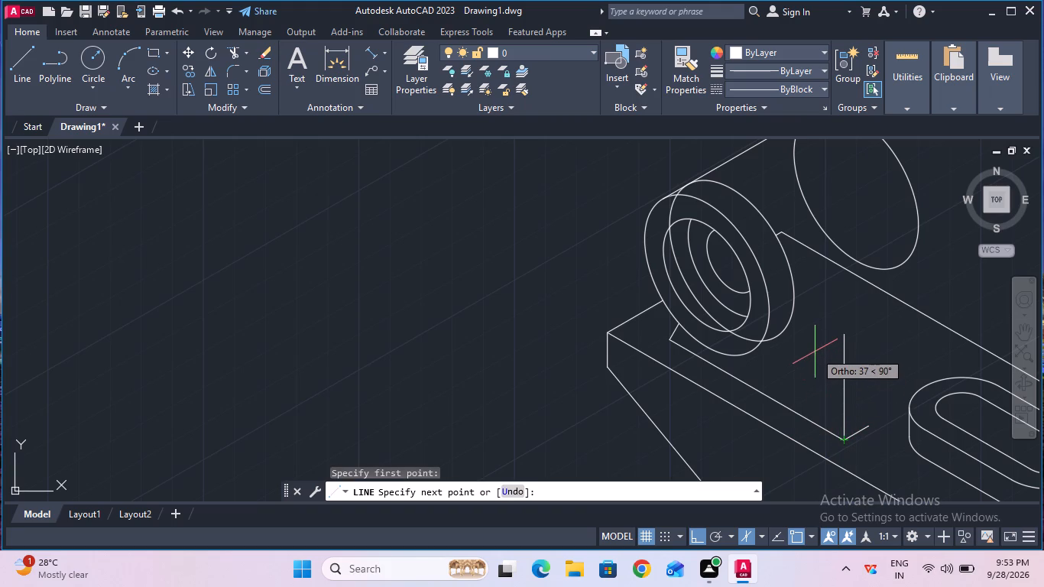
pyautogui.press('F8')
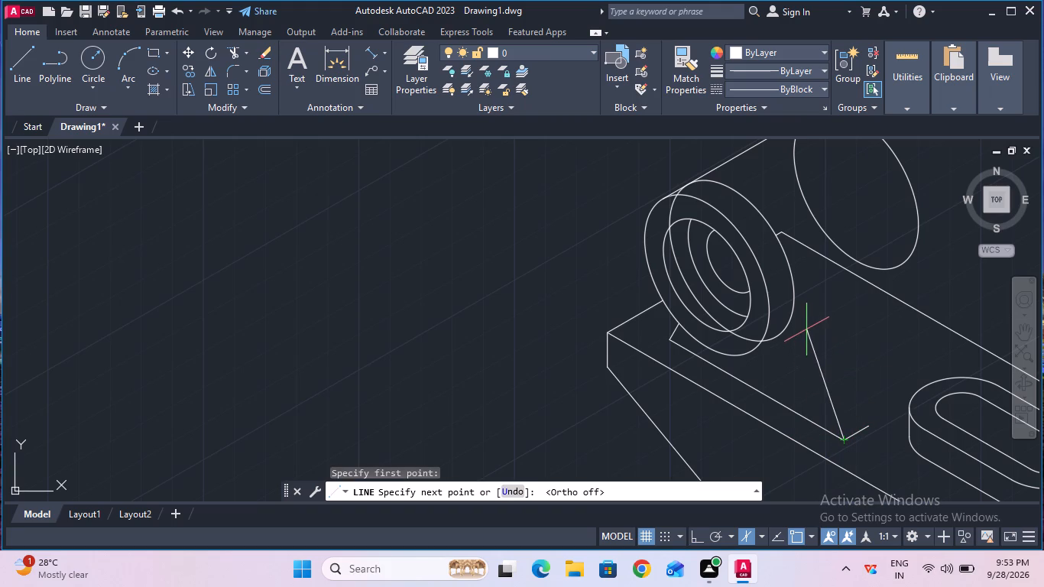
pyautogui.click(790, 264)
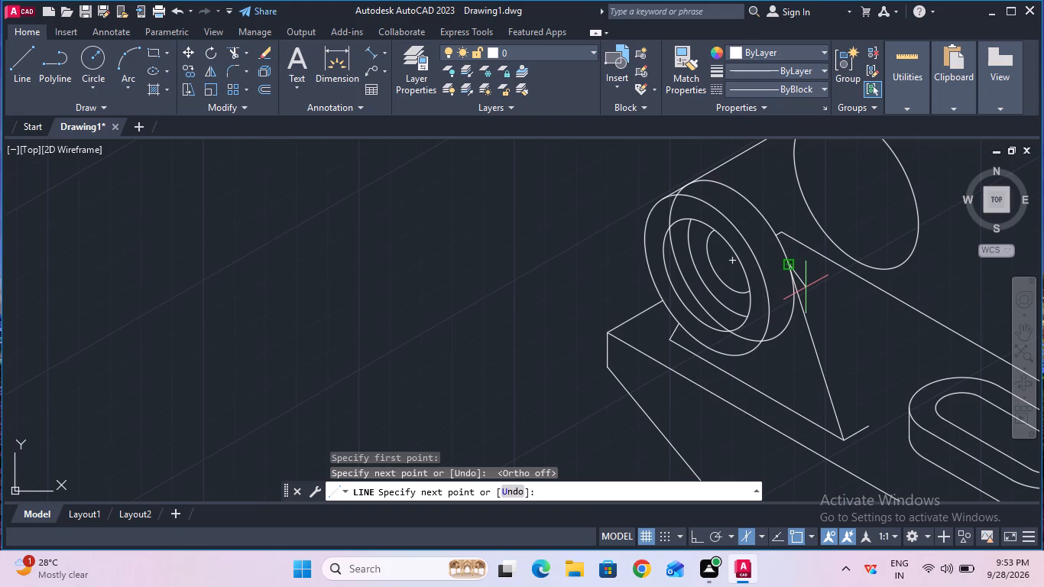
pyautogui.press('Escape')
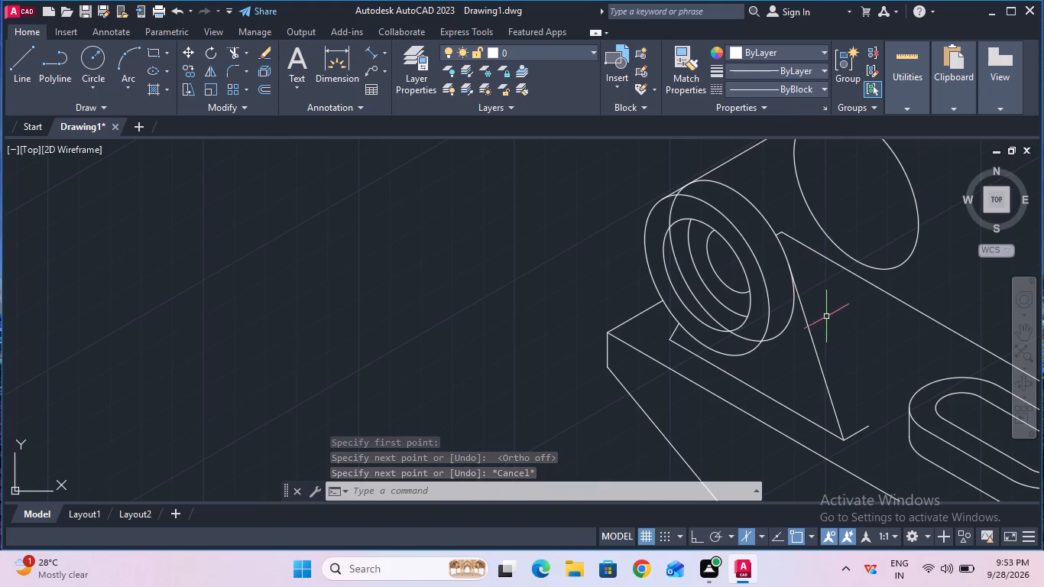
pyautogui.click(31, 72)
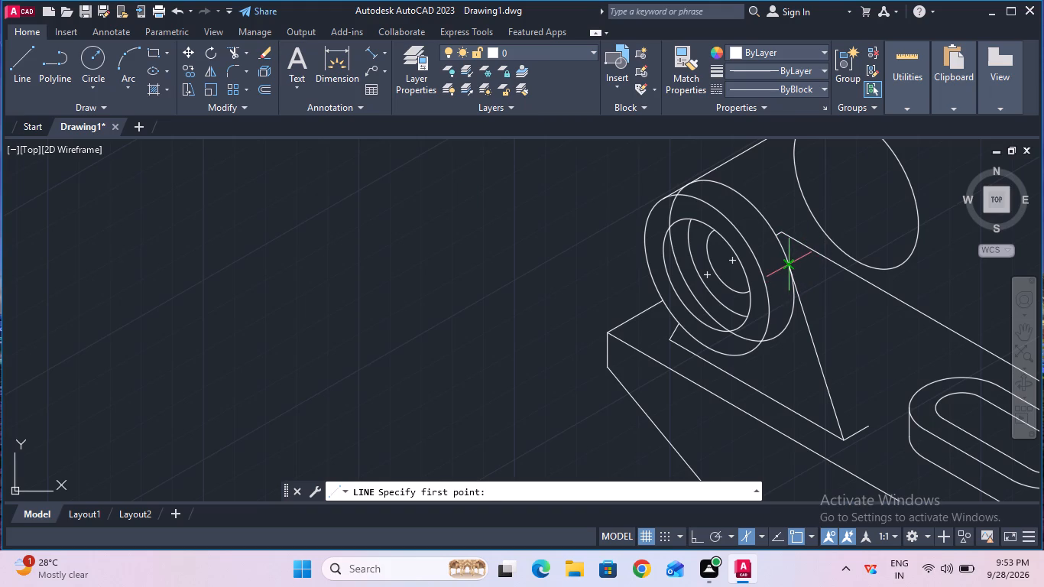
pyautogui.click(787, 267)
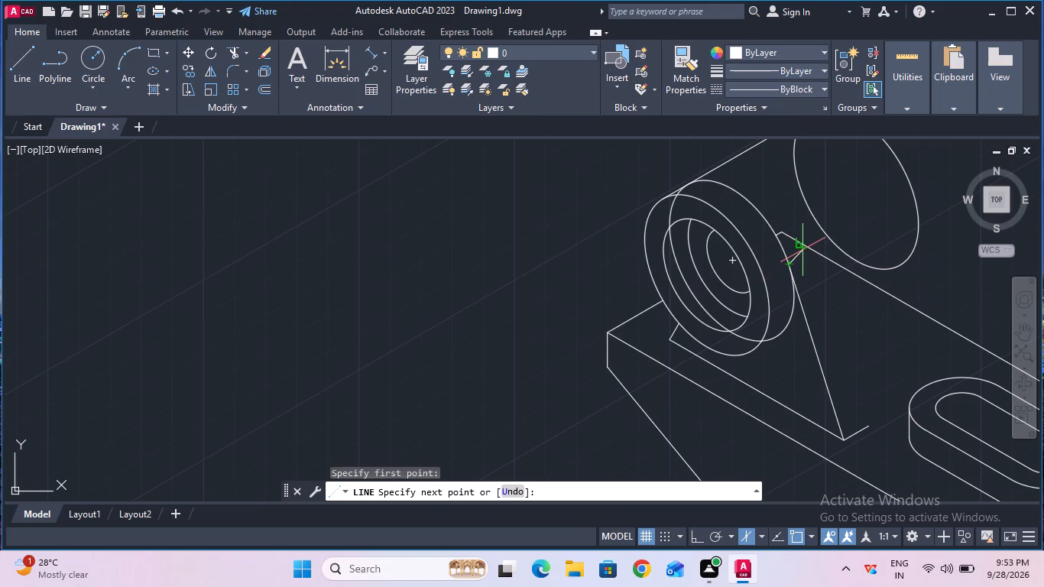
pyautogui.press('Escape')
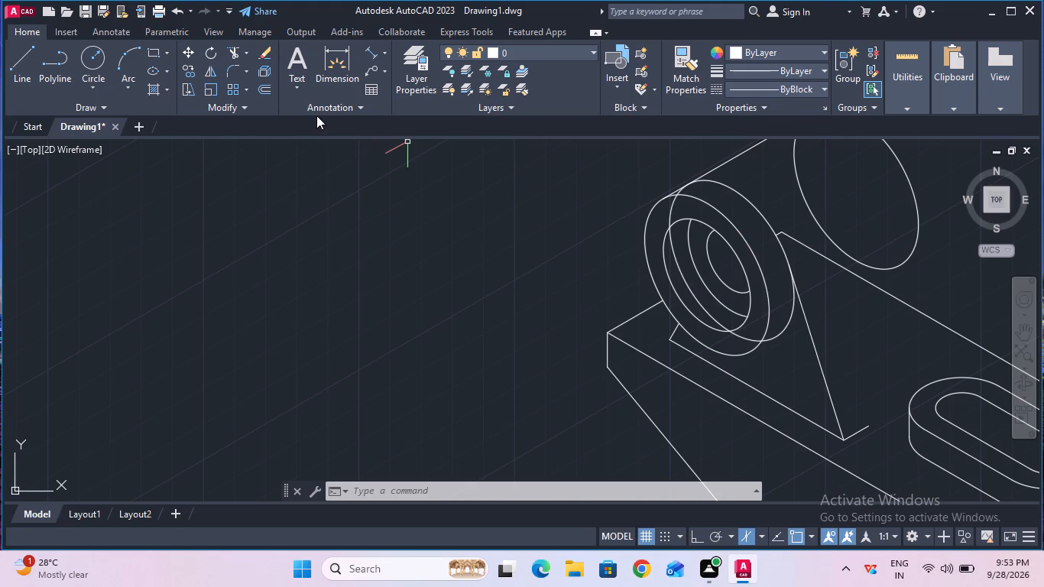
# Trim the hidden portions of the copied ellipse that lie inside the cylinder's front face and just above its upper edge.
pyautogui.click(232, 57)
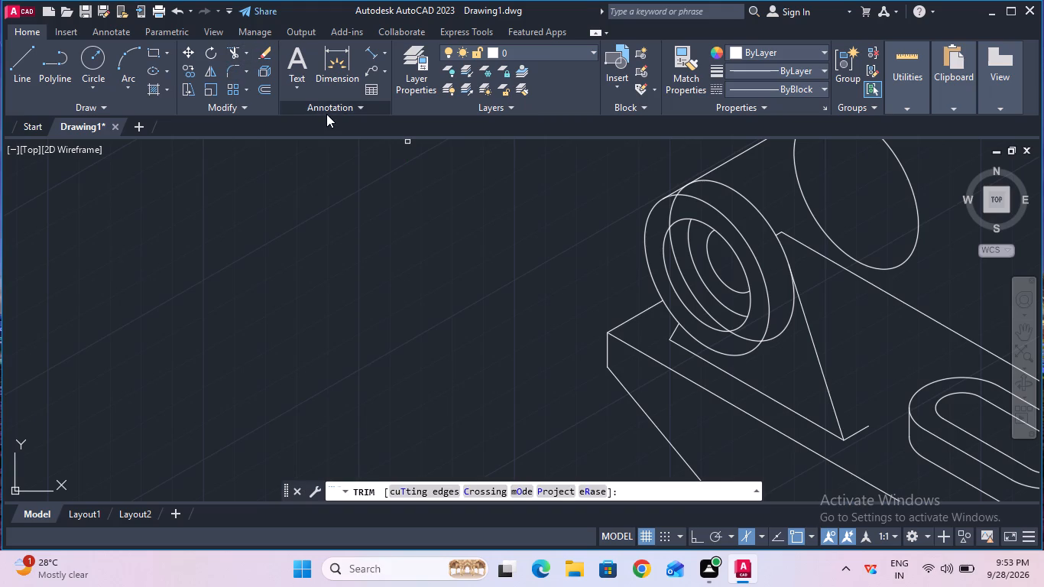
pyautogui.click(670, 214)
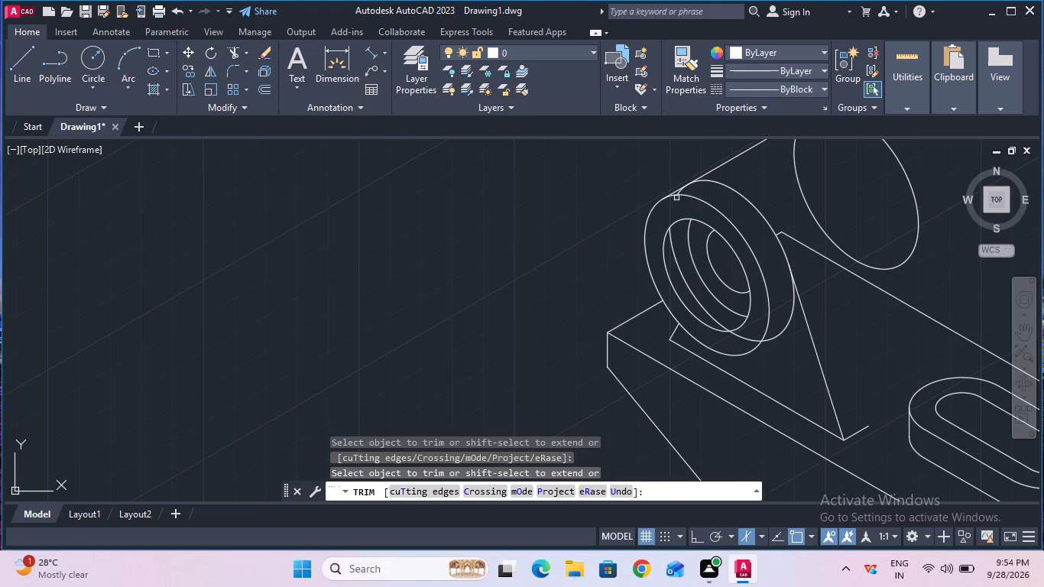
pyautogui.keyDown('ctrl'); pyautogui.scroll(3, 682, 193); pyautogui.keyUp('ctrl')
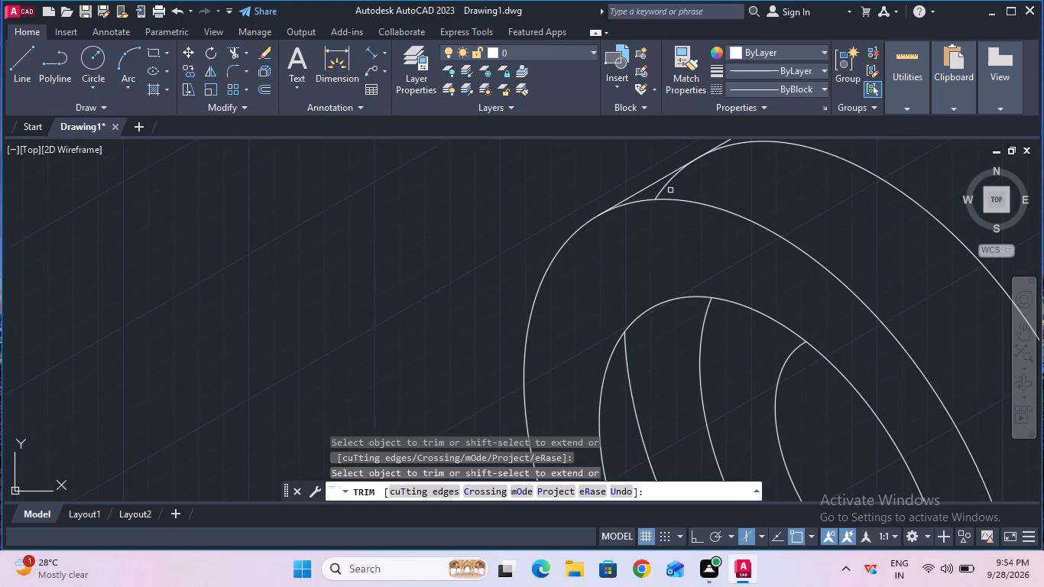
pyautogui.click(663, 188)
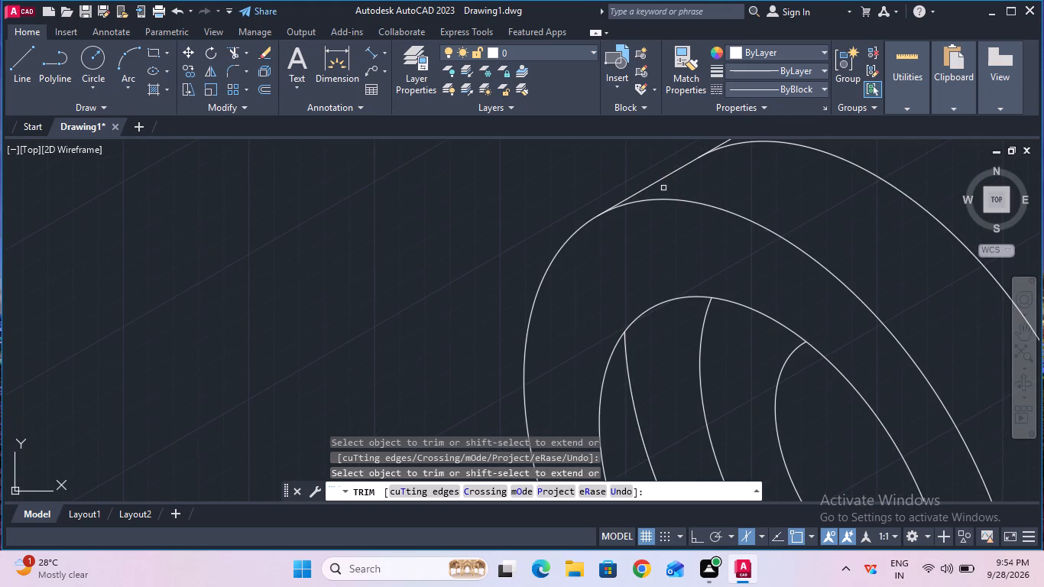
pyautogui.keyDown('ctrl'); pyautogui.scroll(-2, 663, 187); pyautogui.keyUp('ctrl')
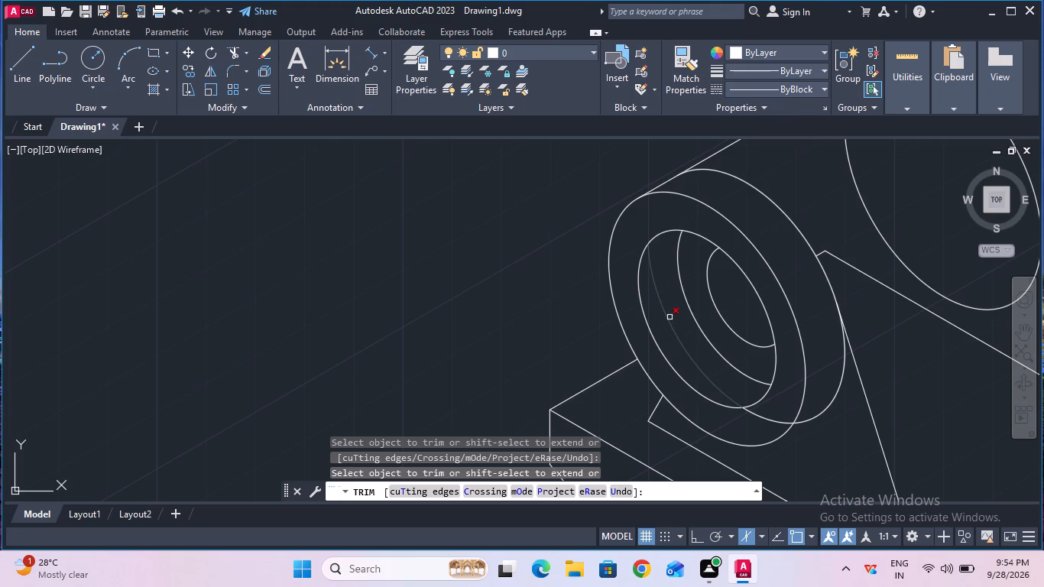
pyautogui.click(670, 317)
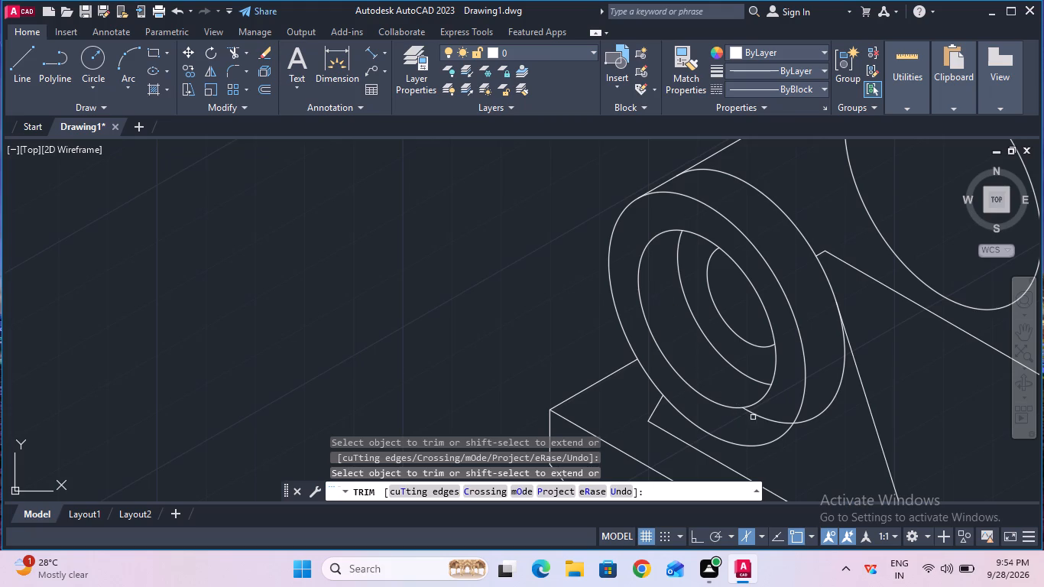
pyautogui.click(760, 417)
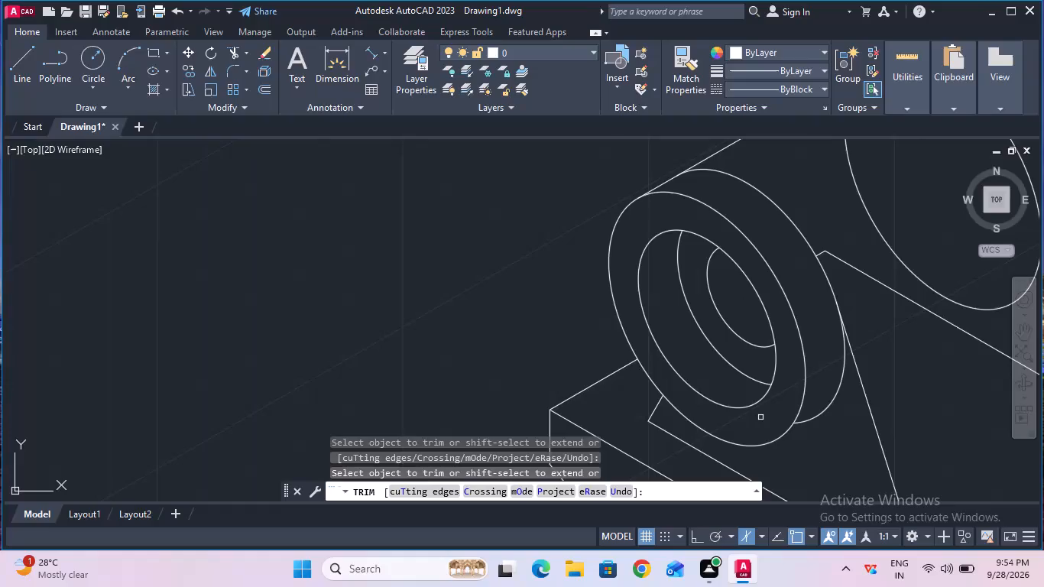
pyautogui.press('Escape')
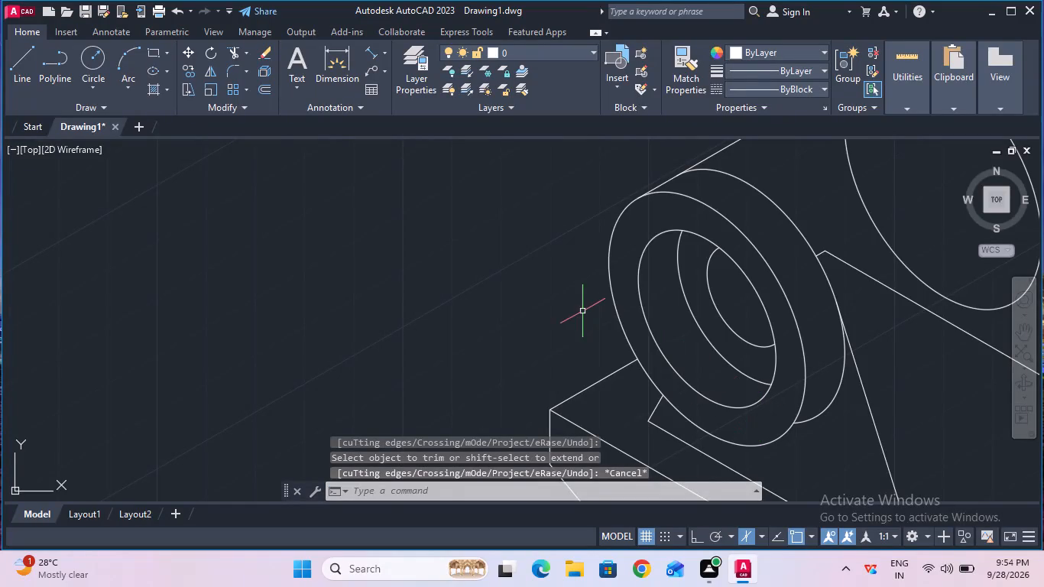
# Draw a short line joining the lower quadrants of the cylinder's outer front ellipse and the copied ellipse behind it.
pyautogui.click(31, 79)
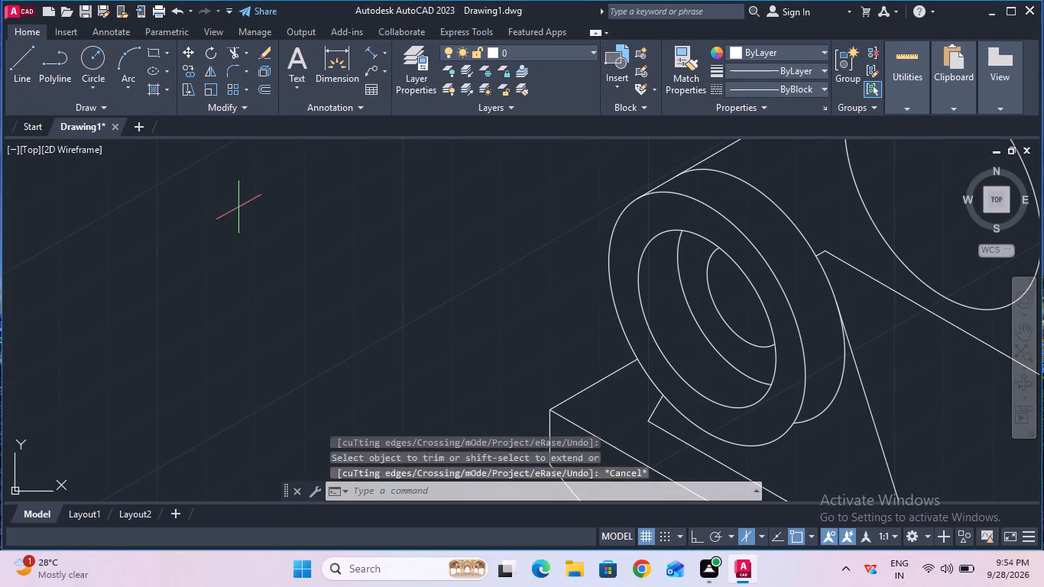
pyautogui.click(777, 440)
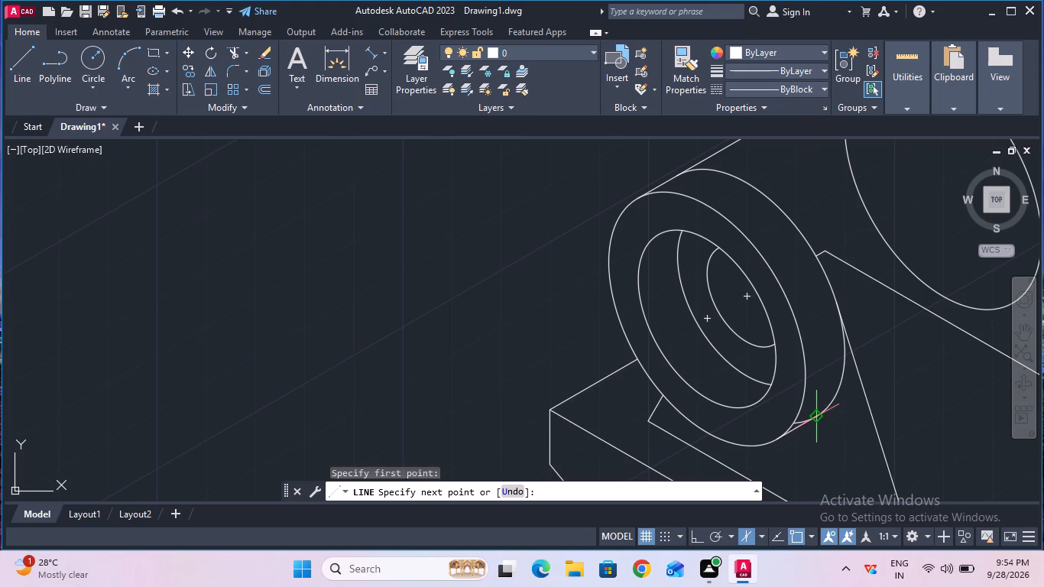
pyautogui.click(819, 412)
pyautogui.press('Escape')
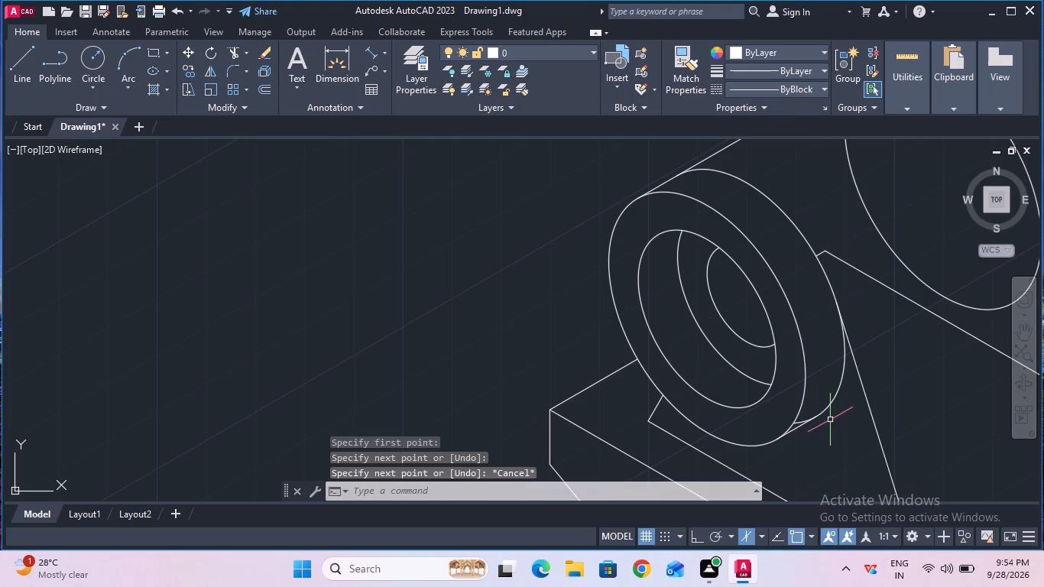
# Trim the leftover end of the copied ellipse arc at the short lower joining line.
pyautogui.keyDown('ctrl'); pyautogui.scroll(2, 825, 420); pyautogui.keyUp('ctrl')
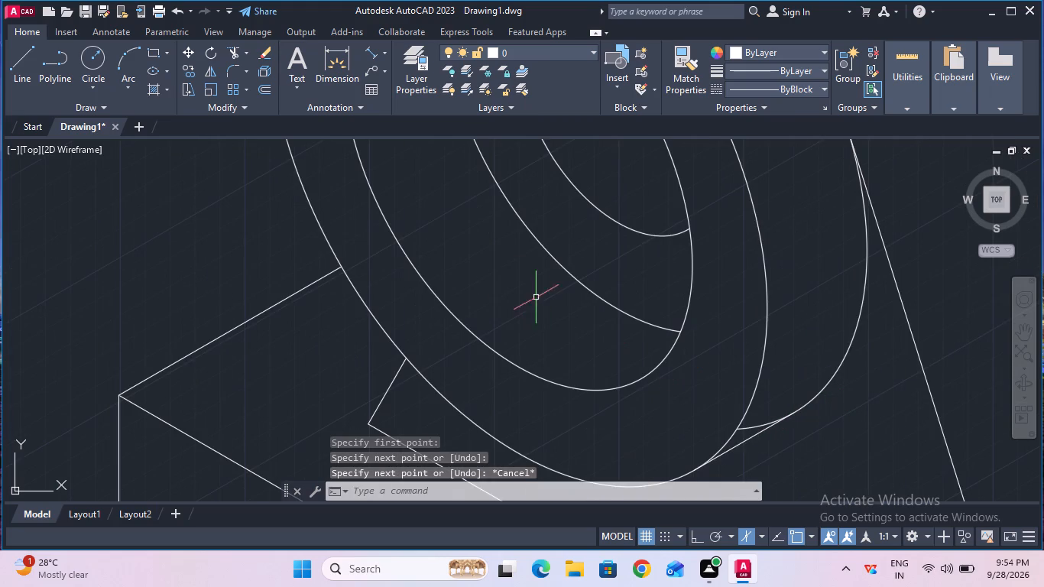
pyautogui.click(233, 54)
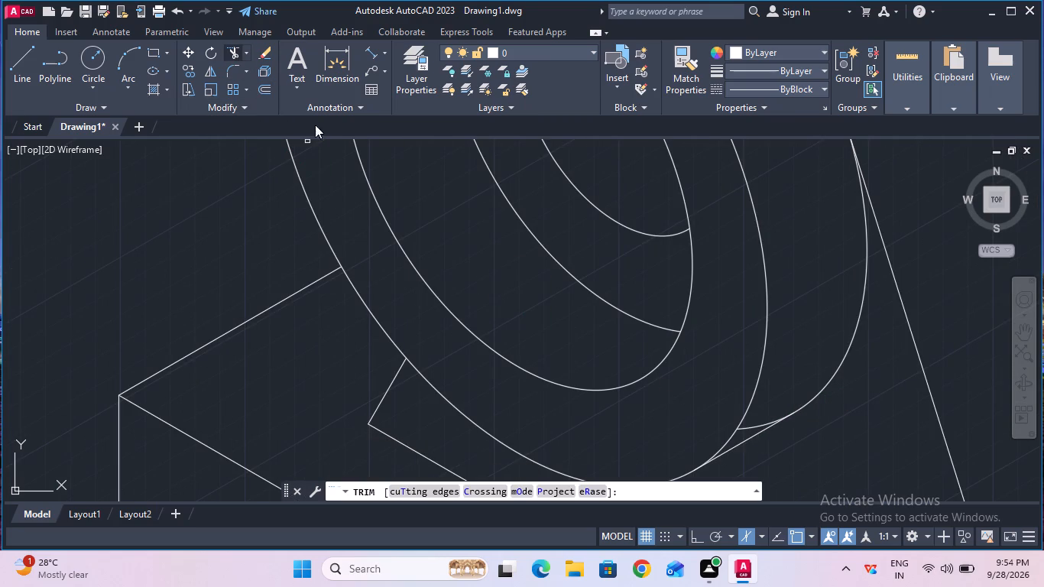
pyautogui.click(753, 428)
pyautogui.keyDown('ctrl'); pyautogui.scroll(-4, 753, 428); pyautogui.keyUp('ctrl')
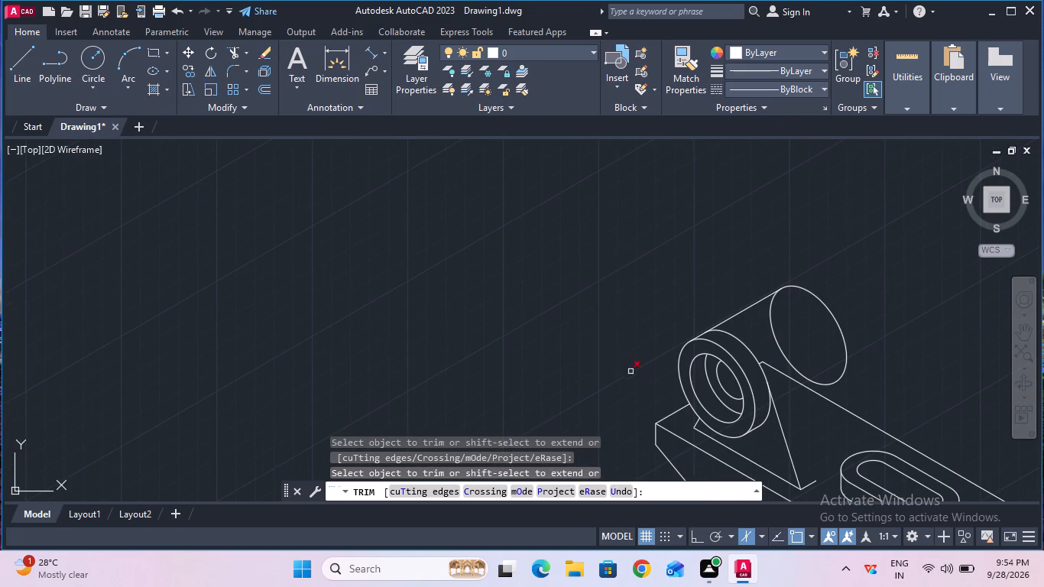
pyautogui.press('Escape')
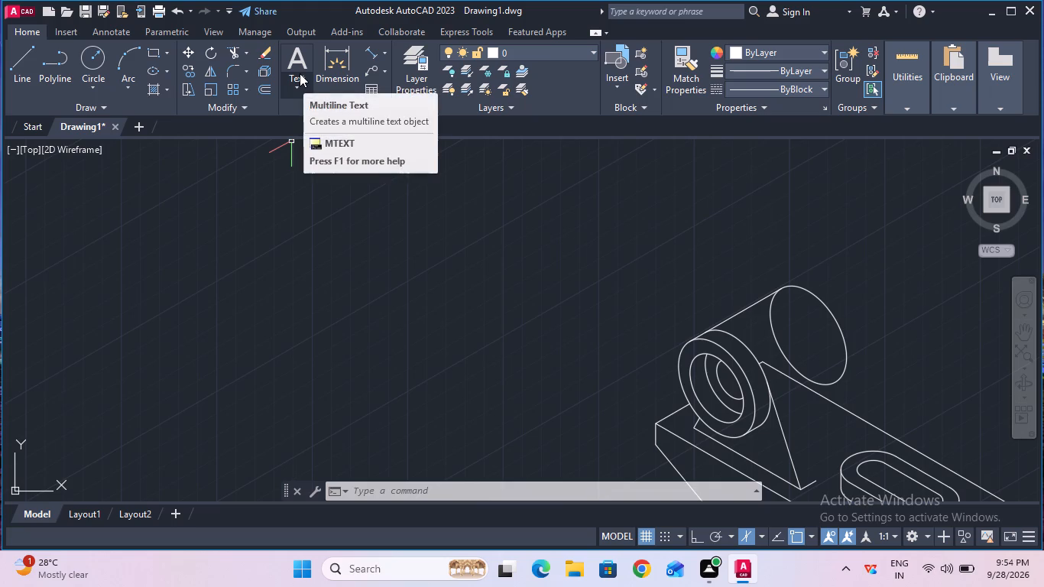
# Copy the trimmed ellipse arc 10 mm farther back along the cylinder's axis, from its centre.
pyautogui.click(191, 74)
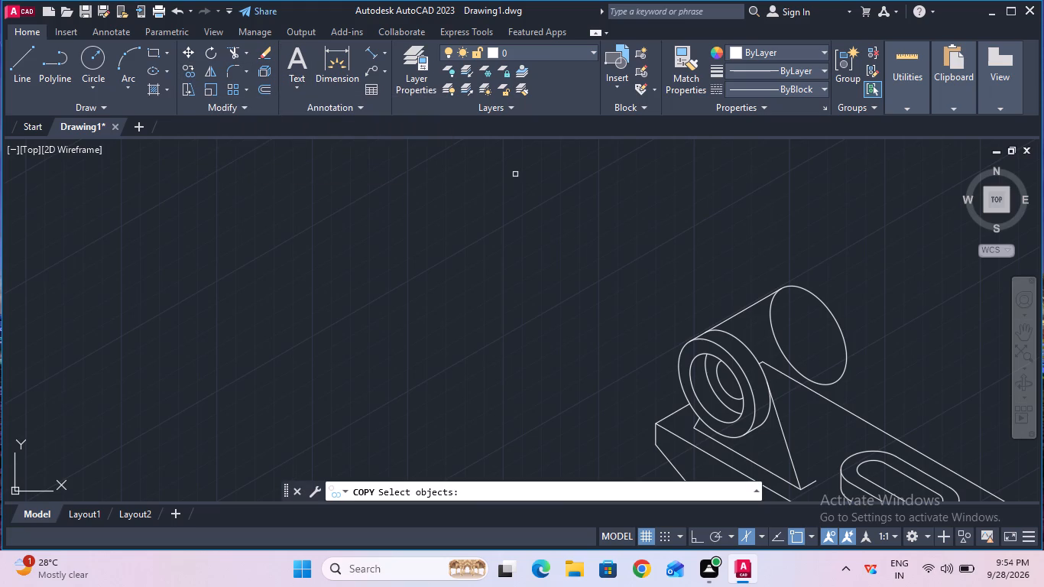
pyautogui.click(738, 341)
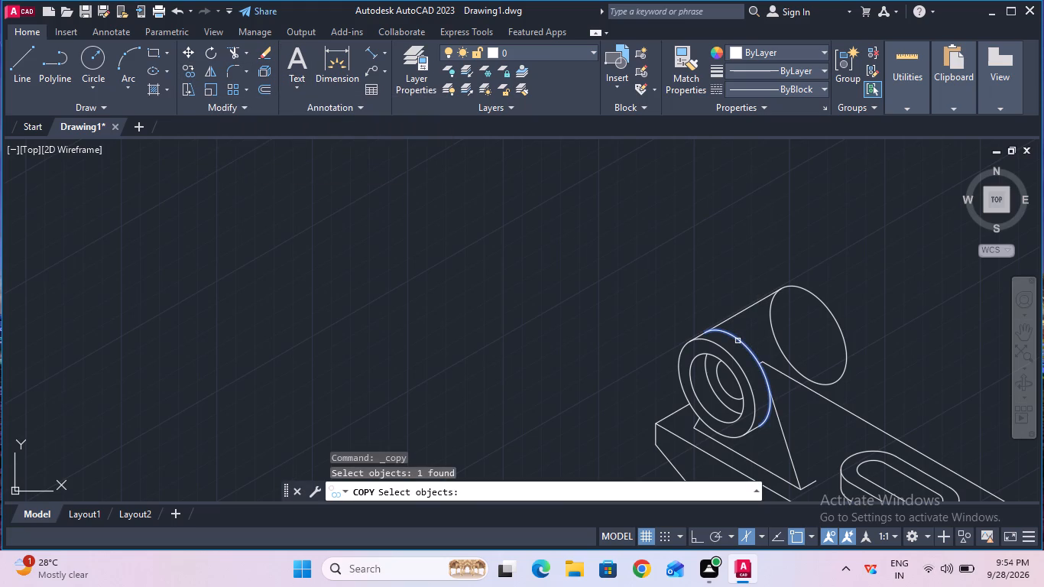
pyautogui.keyDown('ctrl'); pyautogui.scroll(1, 738, 341); pyautogui.keyUp('ctrl')
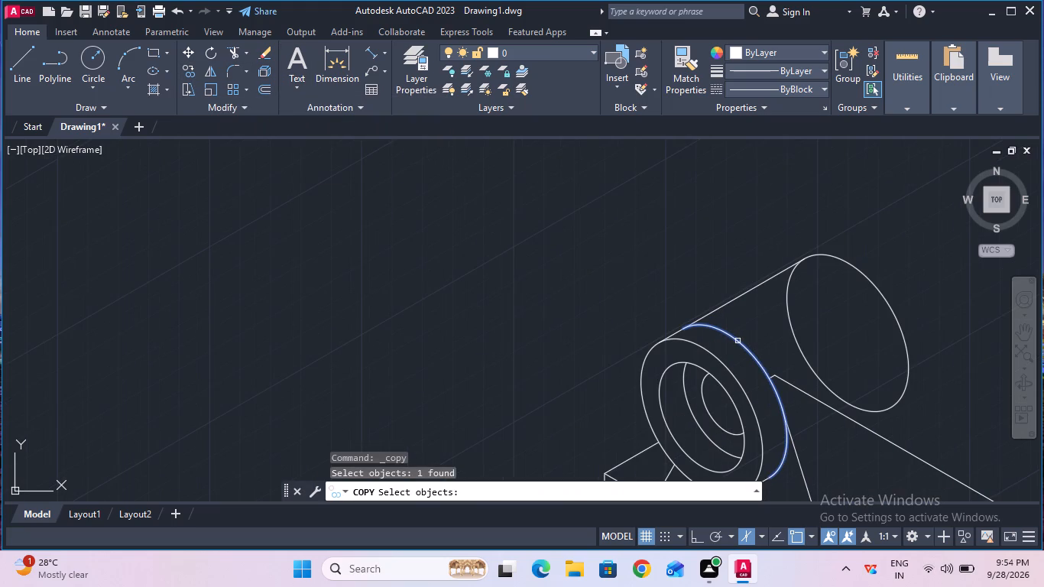
pyautogui.press('Return')
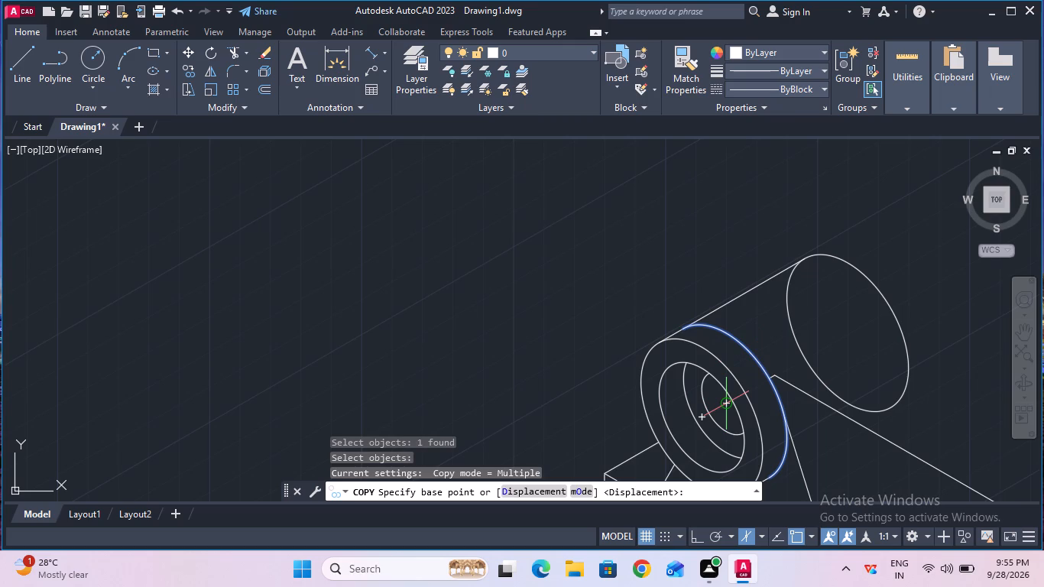
pyautogui.click(723, 402)
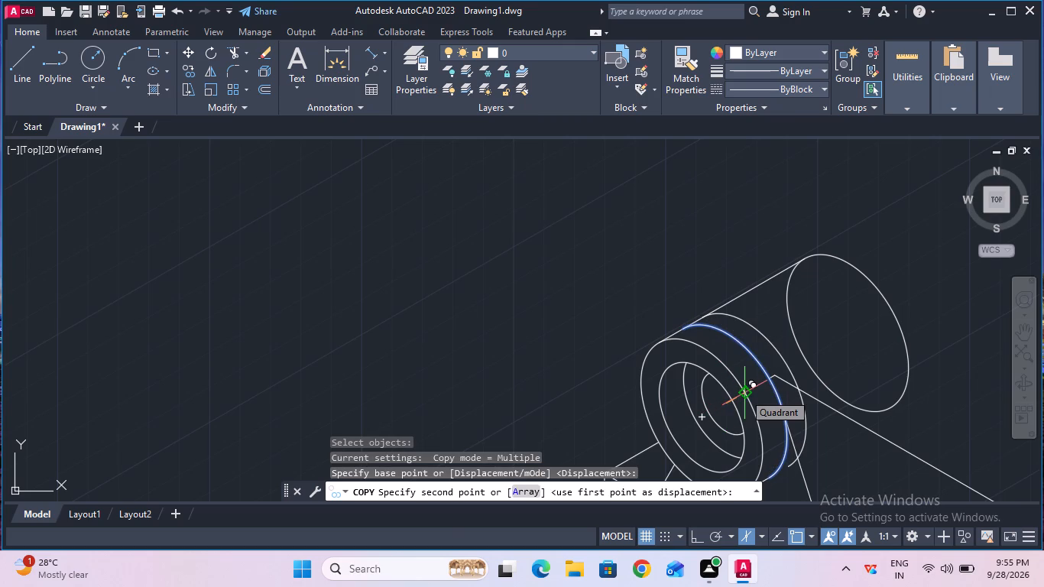
pyautogui.press('1')
pyautogui.press('0')
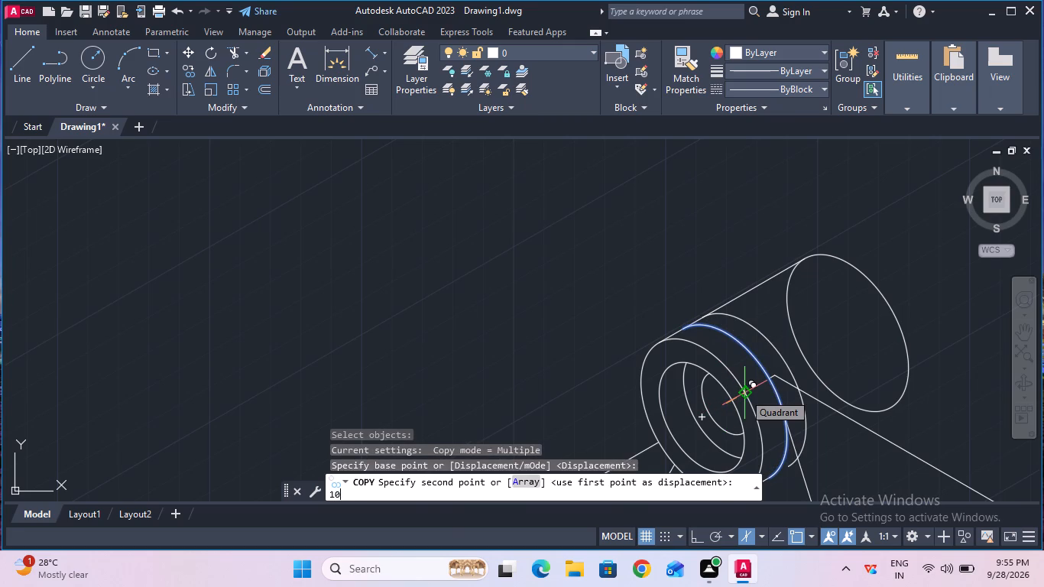
pyautogui.press('Return')
pyautogui.press('Escape')
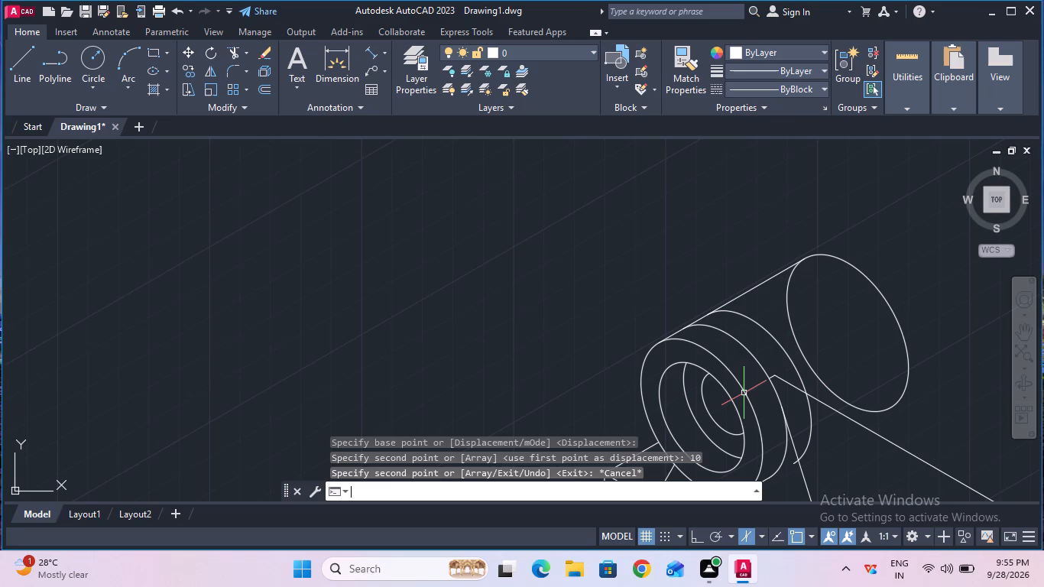
# Draw a slanted line from the inner end of the 10 mm line up to the side of the new rear arc.
pyautogui.keyDown('ctrl'); pyautogui.scroll(-1, 826, 439); pyautogui.keyUp('ctrl')
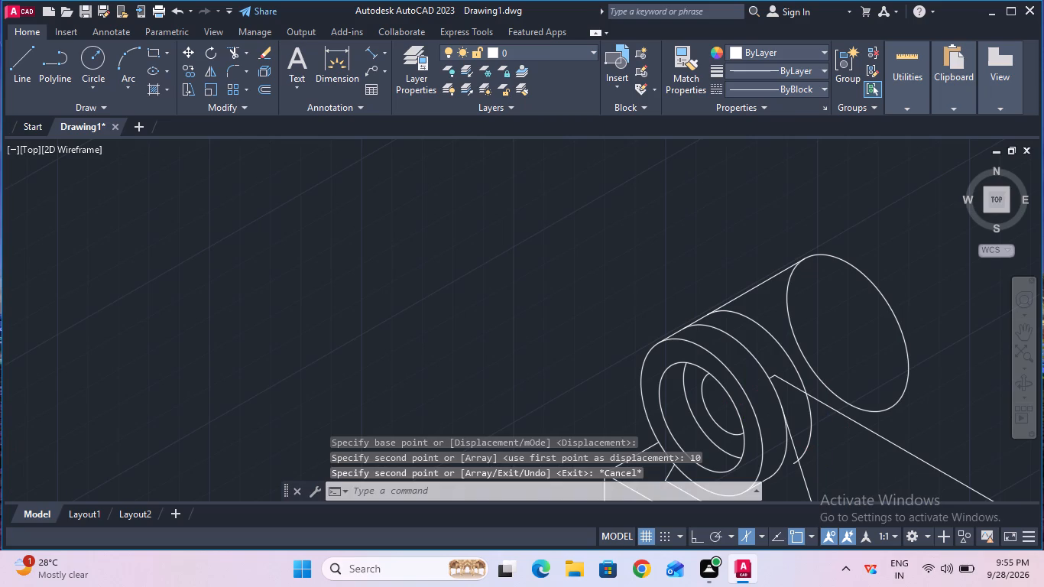
pyautogui.click(1021, 342)
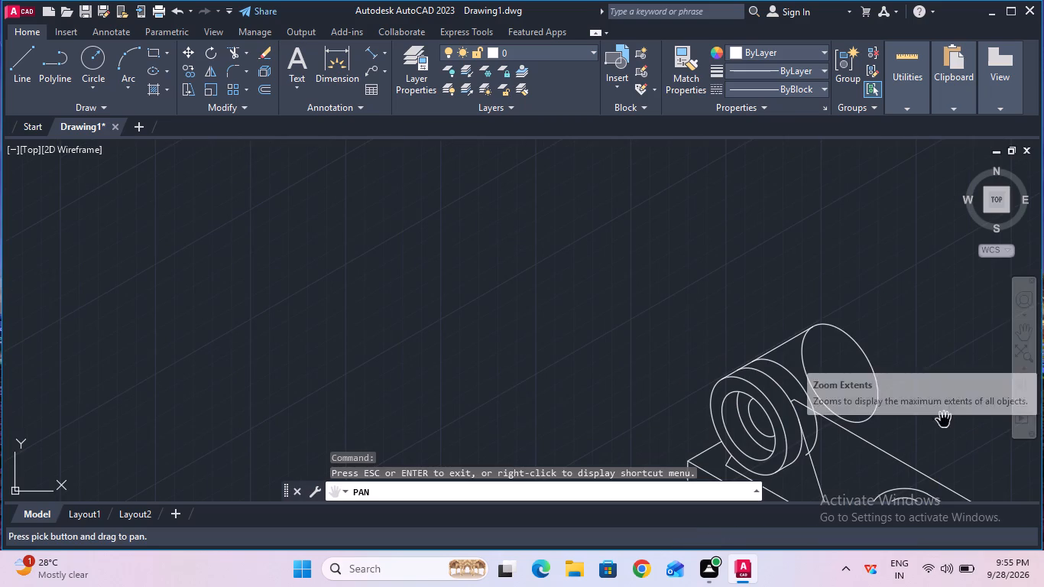
pyautogui.moveTo(932, 430); pyautogui.dragTo(920, 358)
pyautogui.press('Escape')
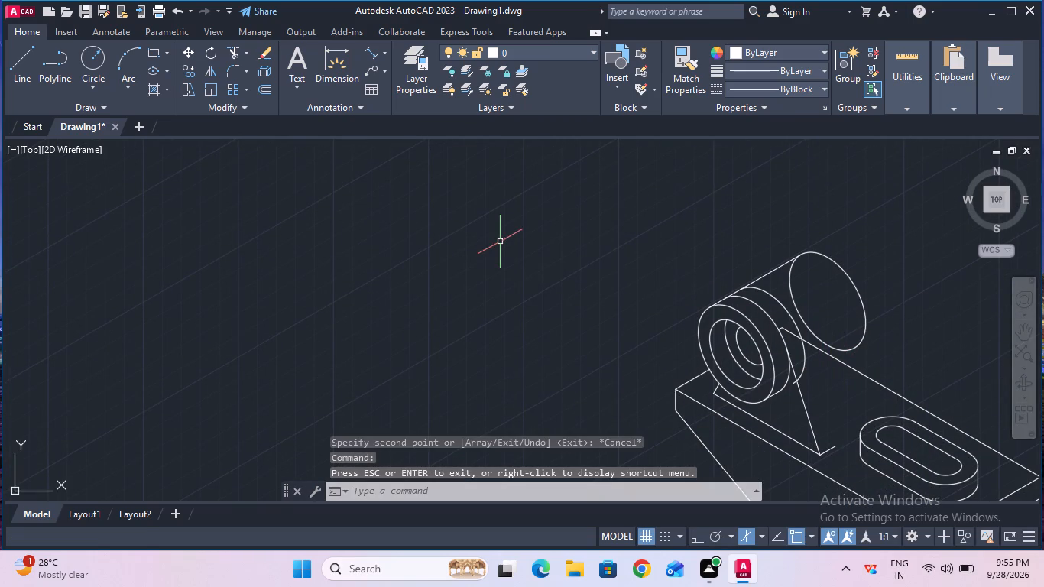
pyautogui.click(31, 76)
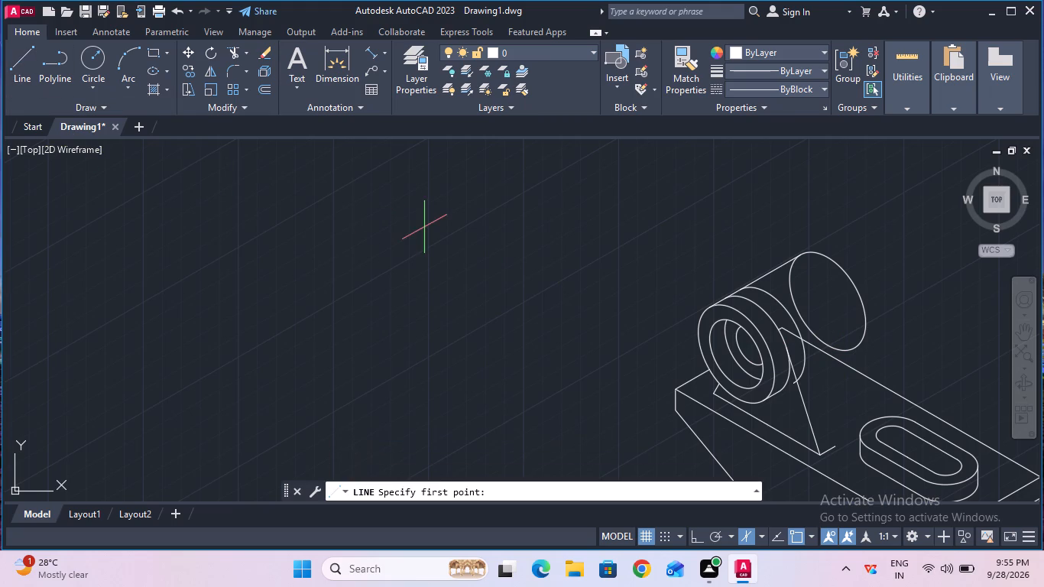
pyautogui.click(834, 449)
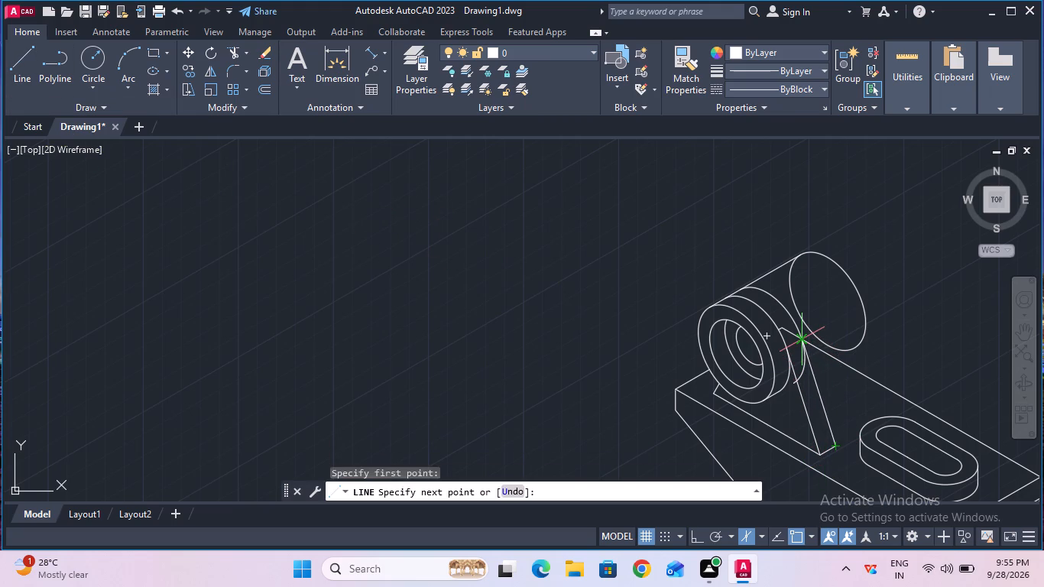
pyautogui.click(800, 341)
pyautogui.press('Escape')
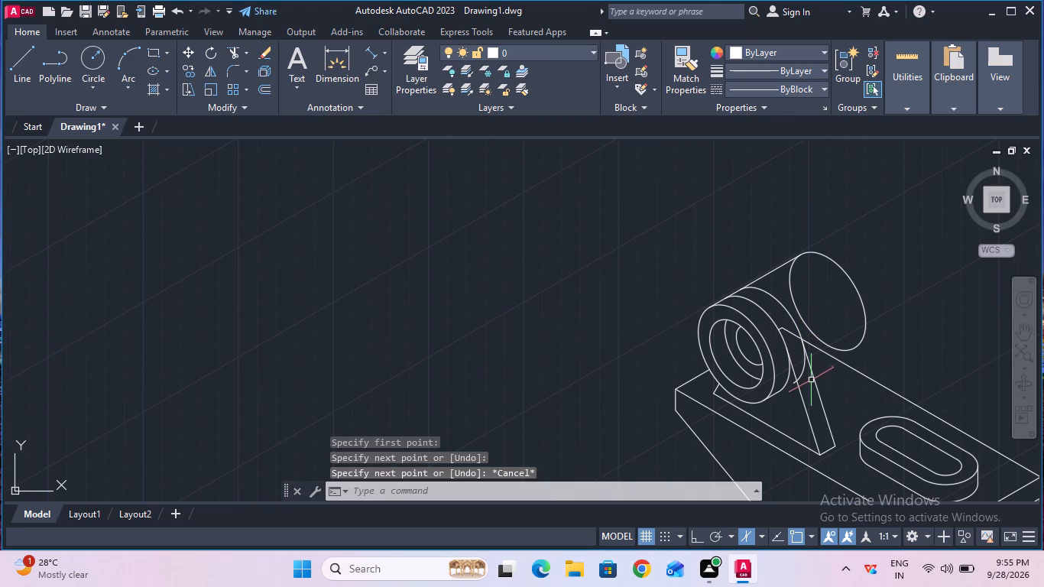
# Trim the rear arc below the second slanted line and the base's back edge pieces hidden behind the upright.
pyautogui.keyDown('ctrl'); pyautogui.scroll(1, 809, 376); pyautogui.keyUp('ctrl')
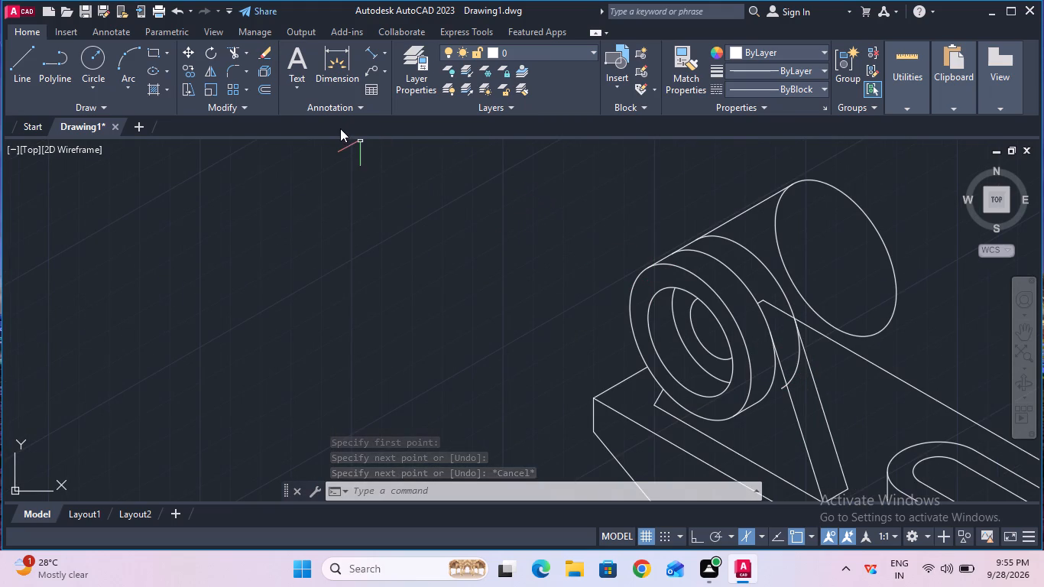
pyautogui.click(238, 60)
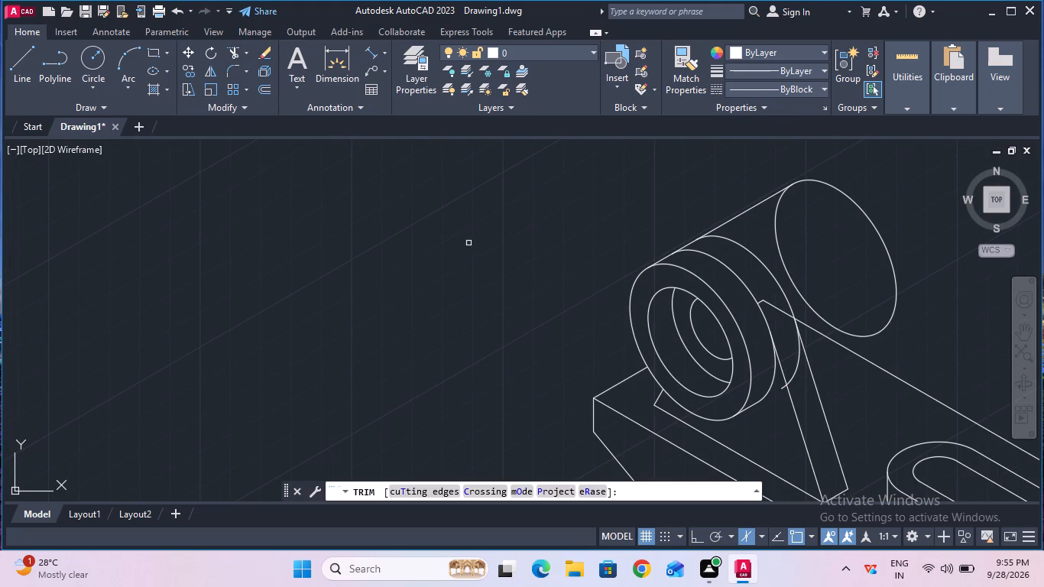
pyautogui.click(796, 374)
pyautogui.click(783, 393)
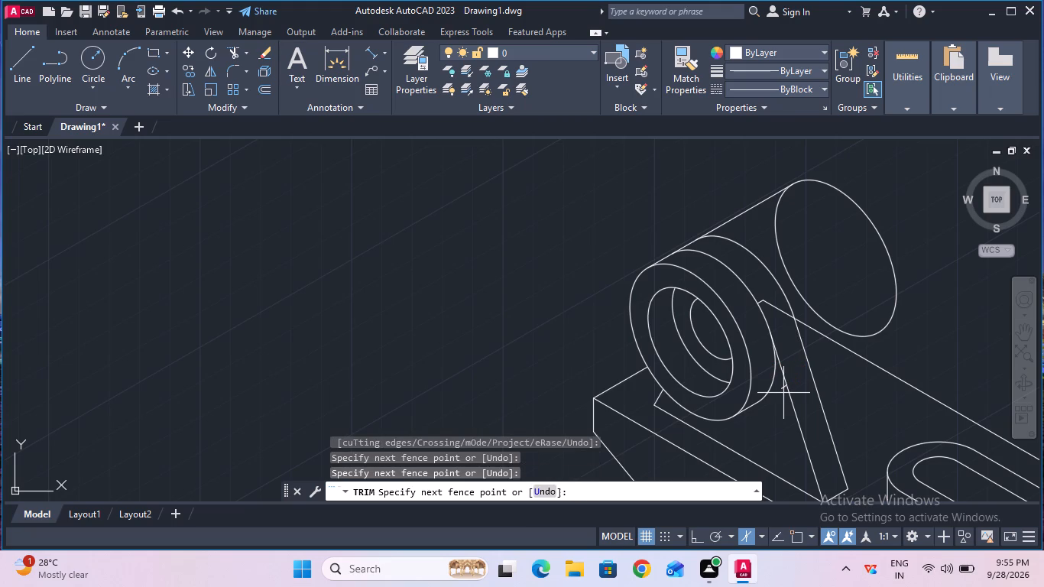
pyautogui.click(783, 386)
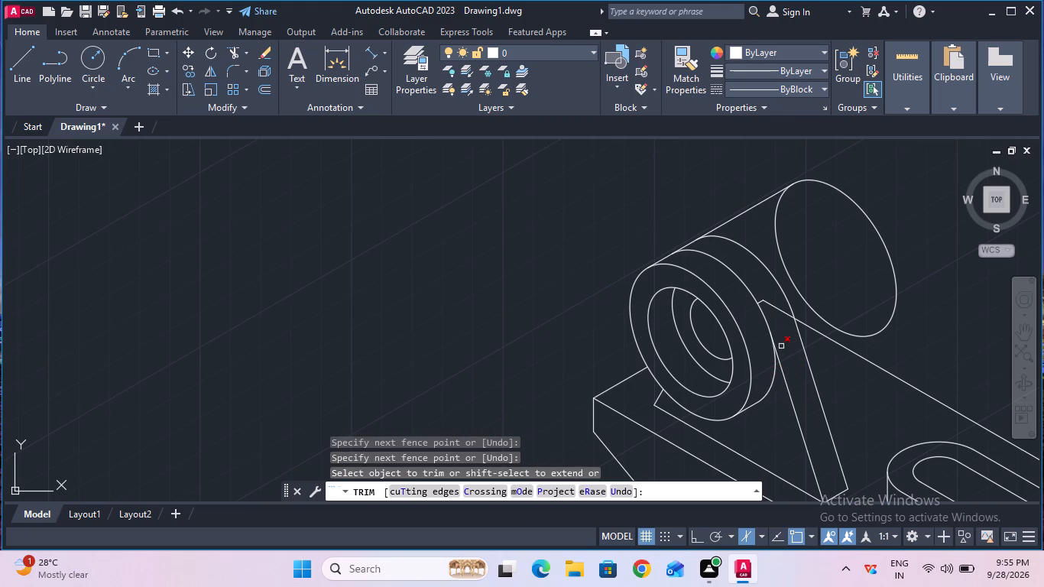
pyautogui.click(781, 312)
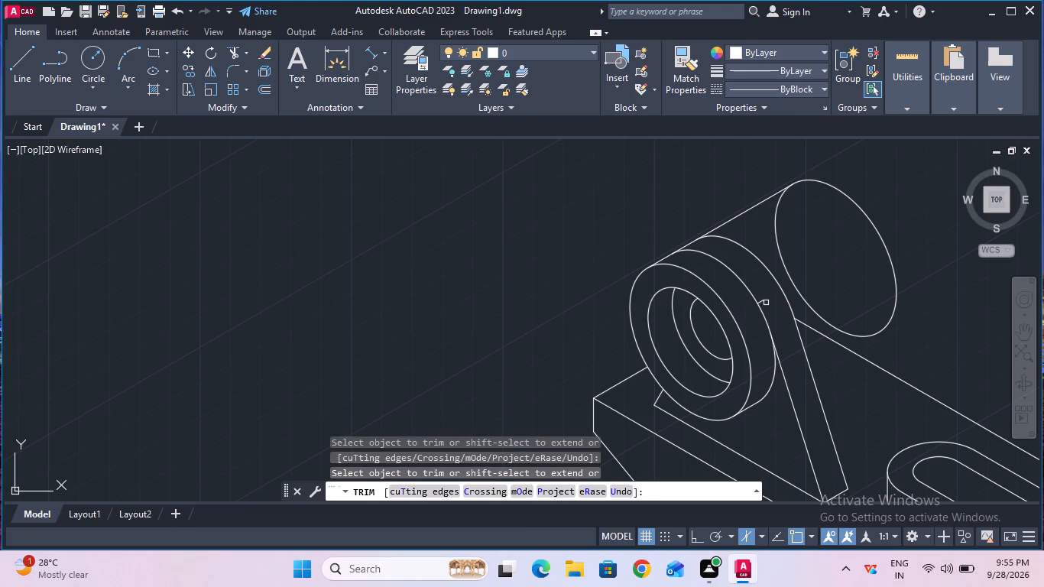
pyautogui.click(764, 301)
pyautogui.press('Escape')
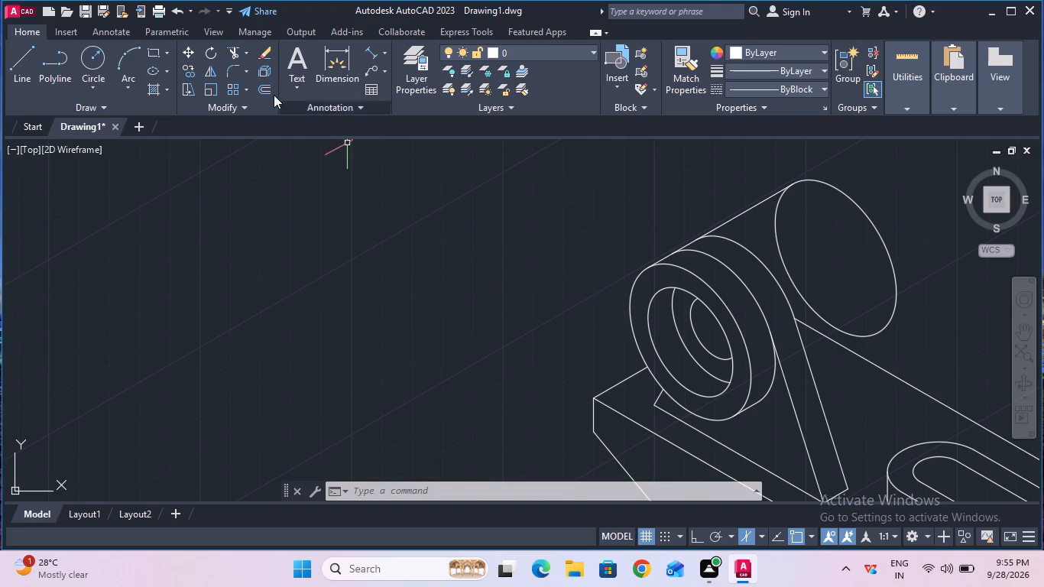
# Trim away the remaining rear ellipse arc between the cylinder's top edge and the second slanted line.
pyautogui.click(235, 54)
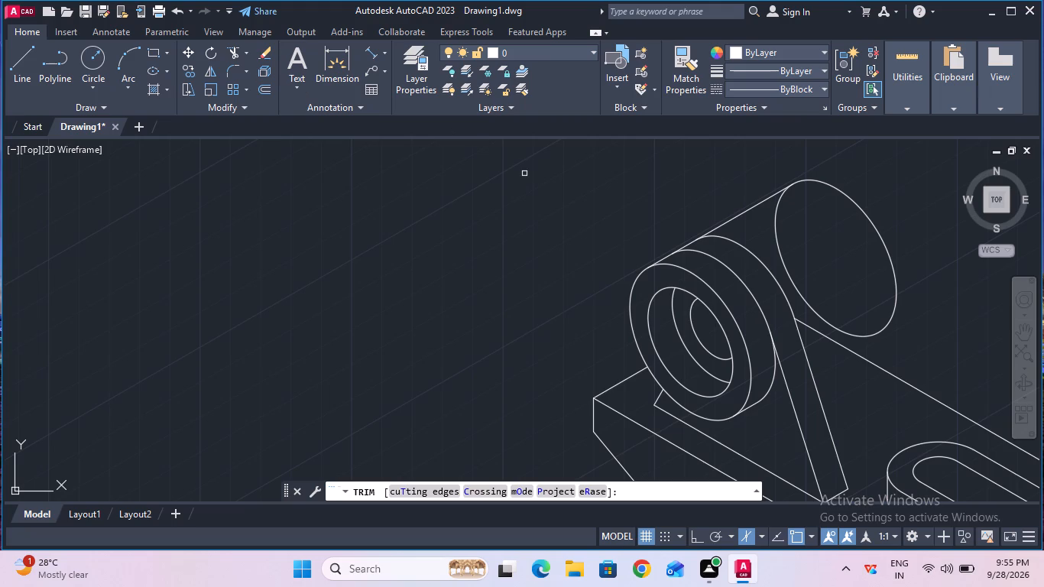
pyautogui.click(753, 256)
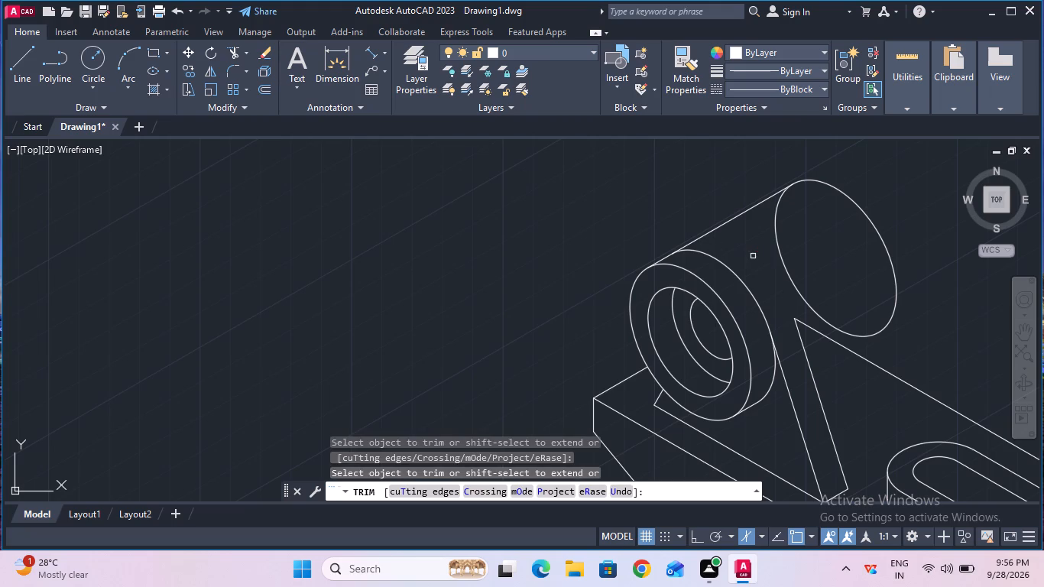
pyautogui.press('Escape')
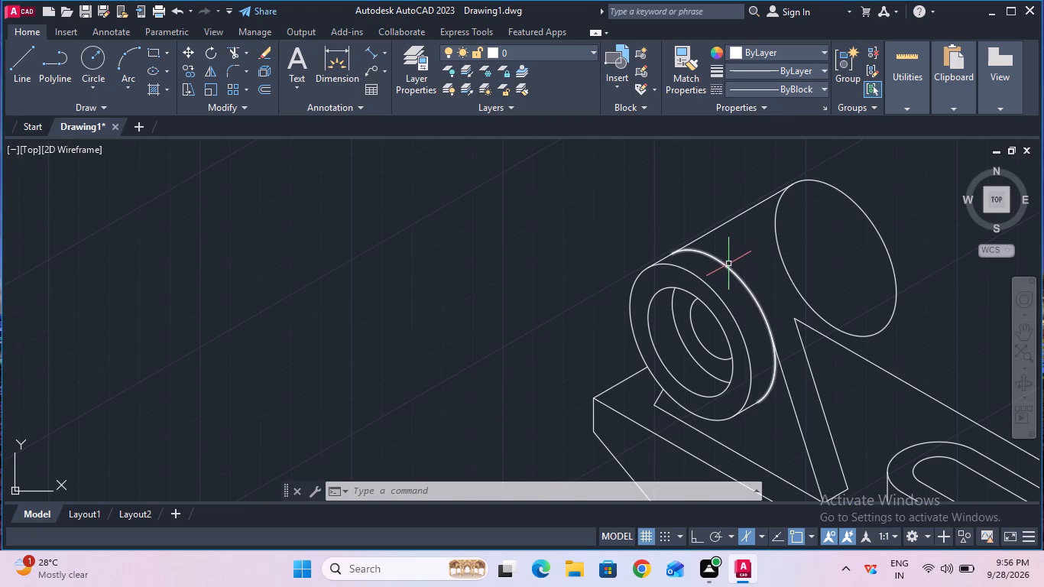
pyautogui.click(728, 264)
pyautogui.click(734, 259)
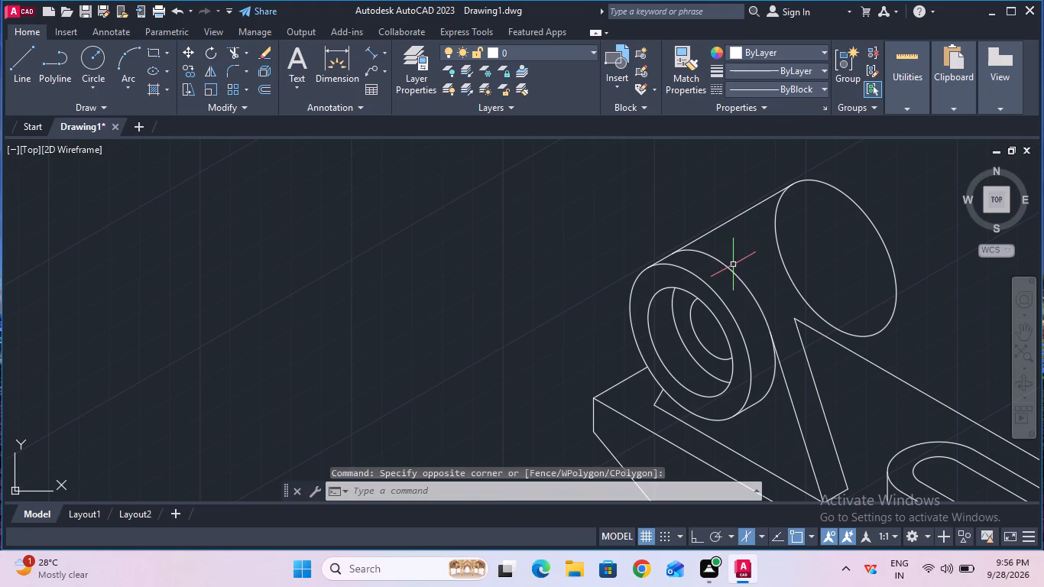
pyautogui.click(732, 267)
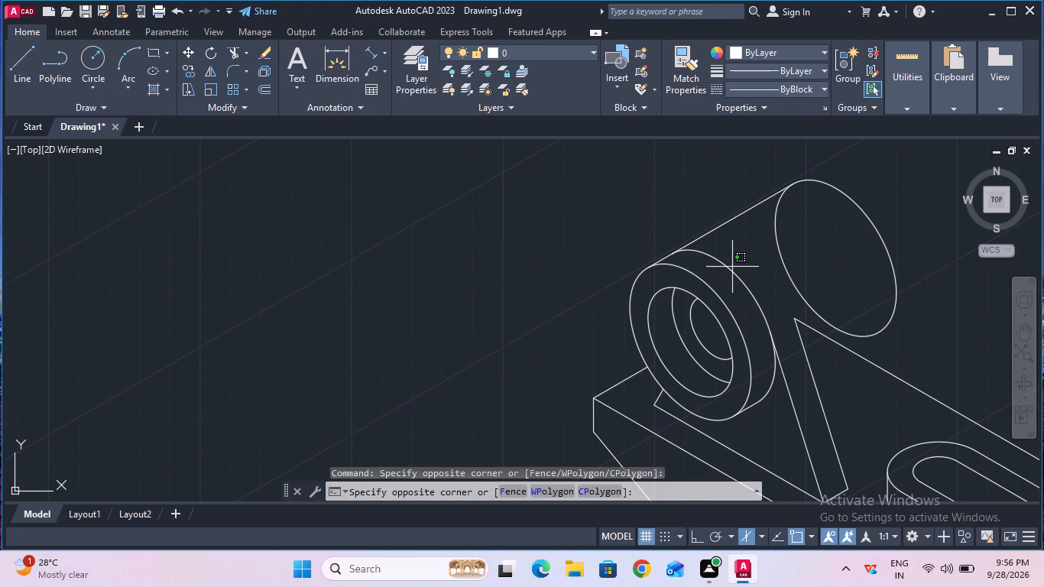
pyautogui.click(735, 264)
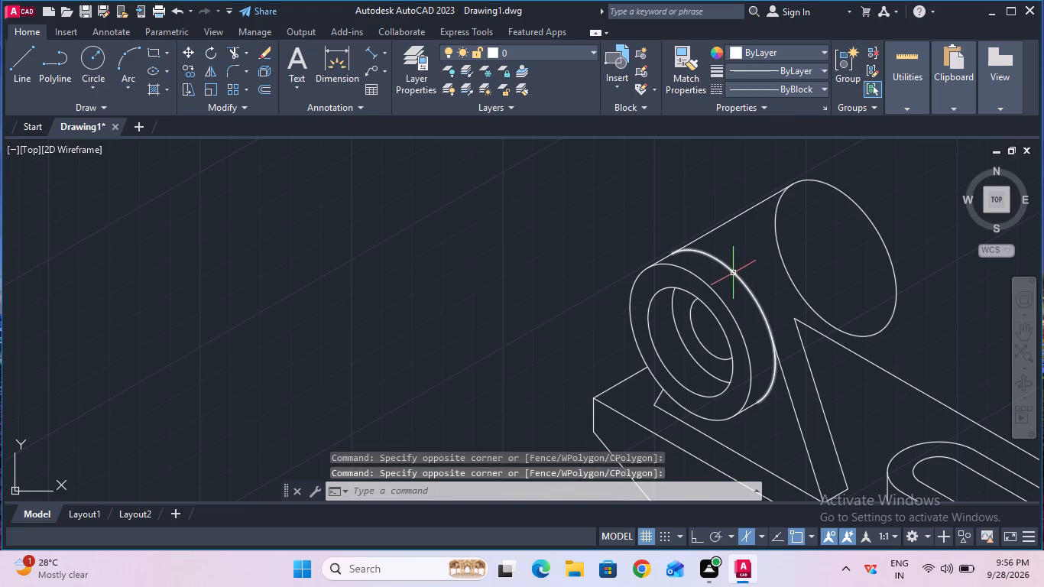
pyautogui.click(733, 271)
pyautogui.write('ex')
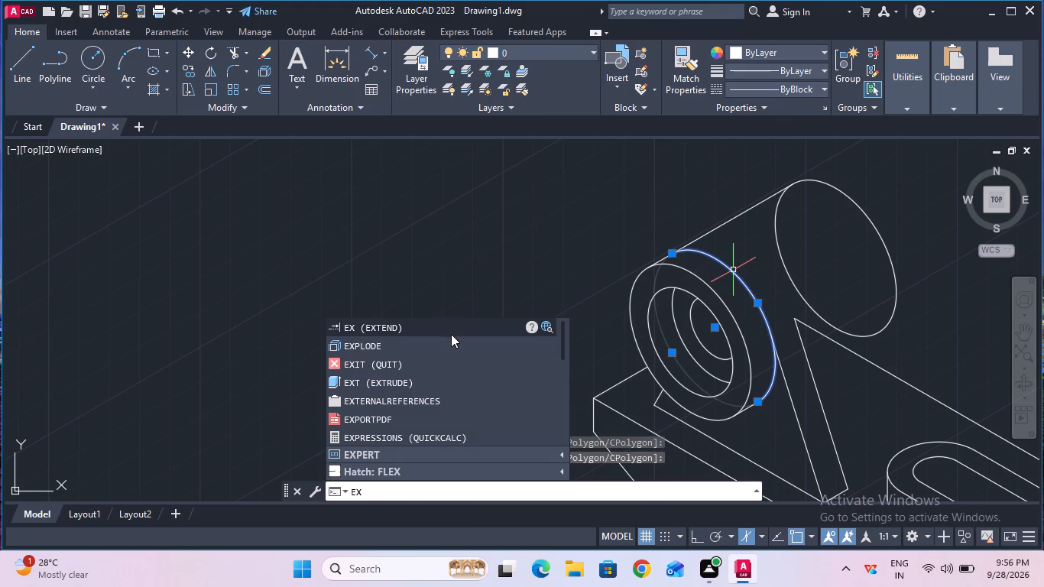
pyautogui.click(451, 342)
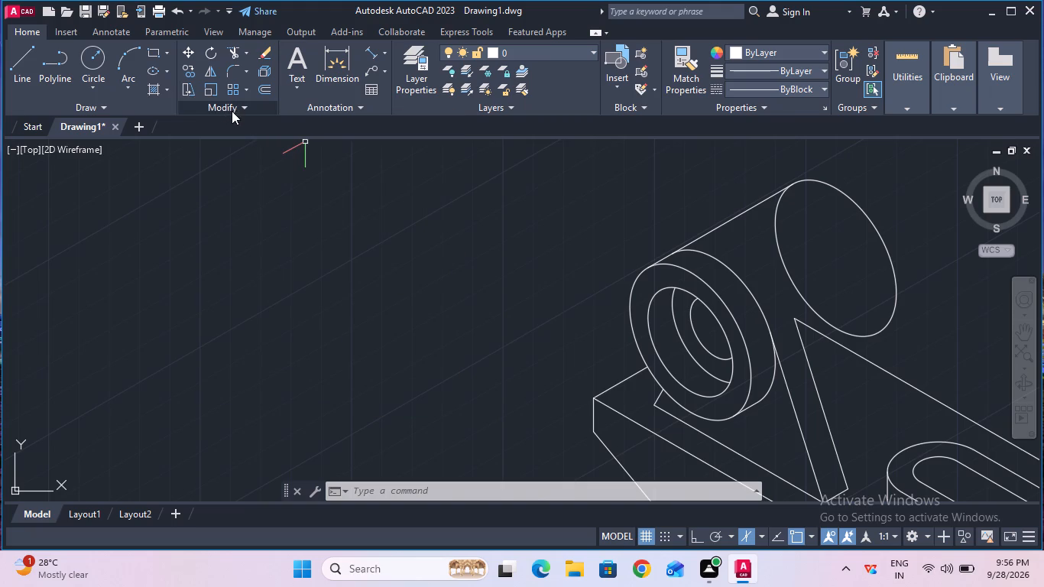
# Copy the ellipse arc behind the ring's front face 10 mm back along the cylinder's axis.
pyautogui.click(192, 74)
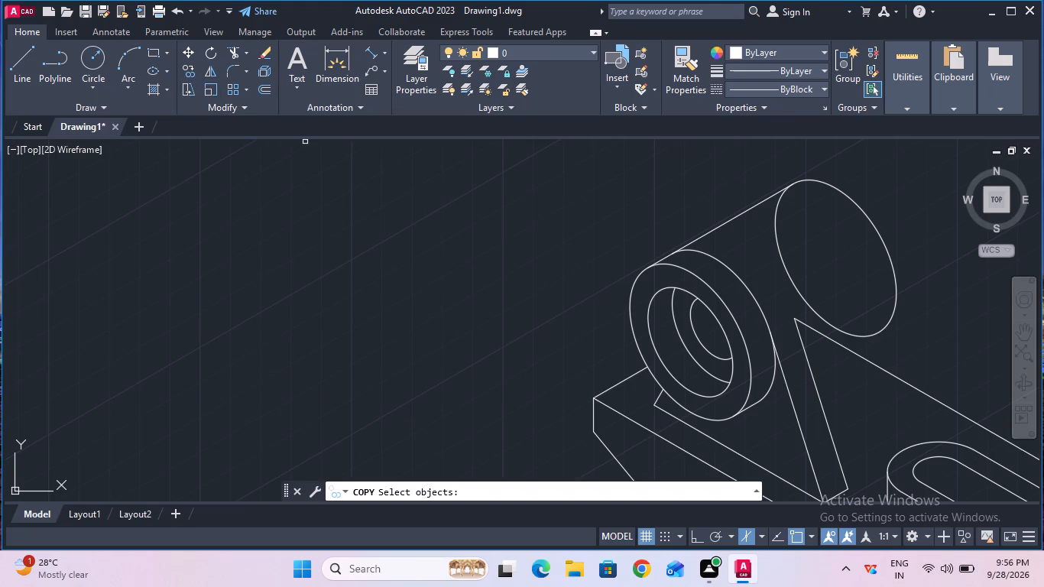
pyautogui.click(744, 285)
pyautogui.press('Return')
pyautogui.click(744, 287)
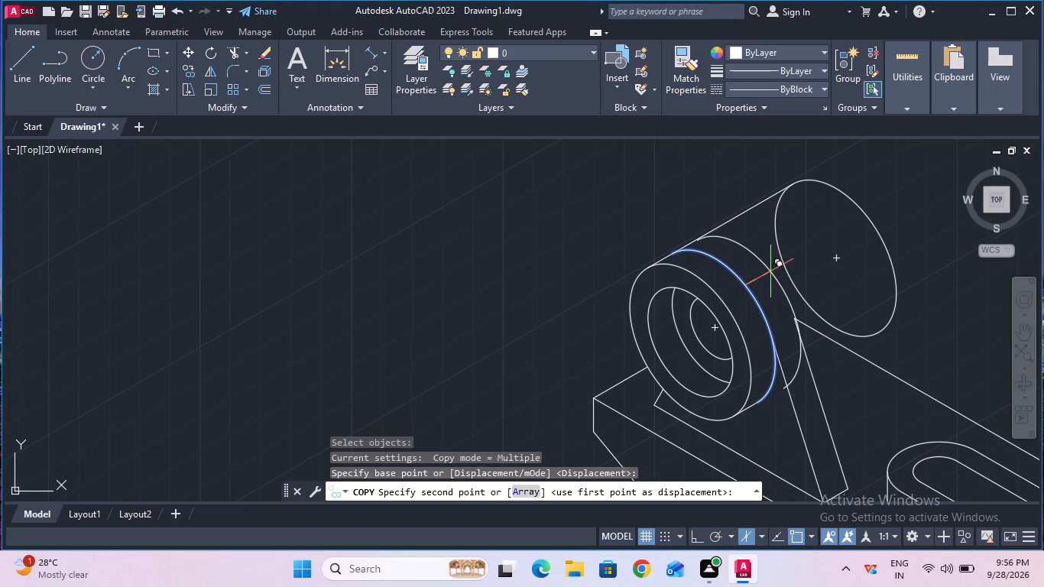
pyautogui.write('10')
pyautogui.press('Return')
pyautogui.press('Escape')
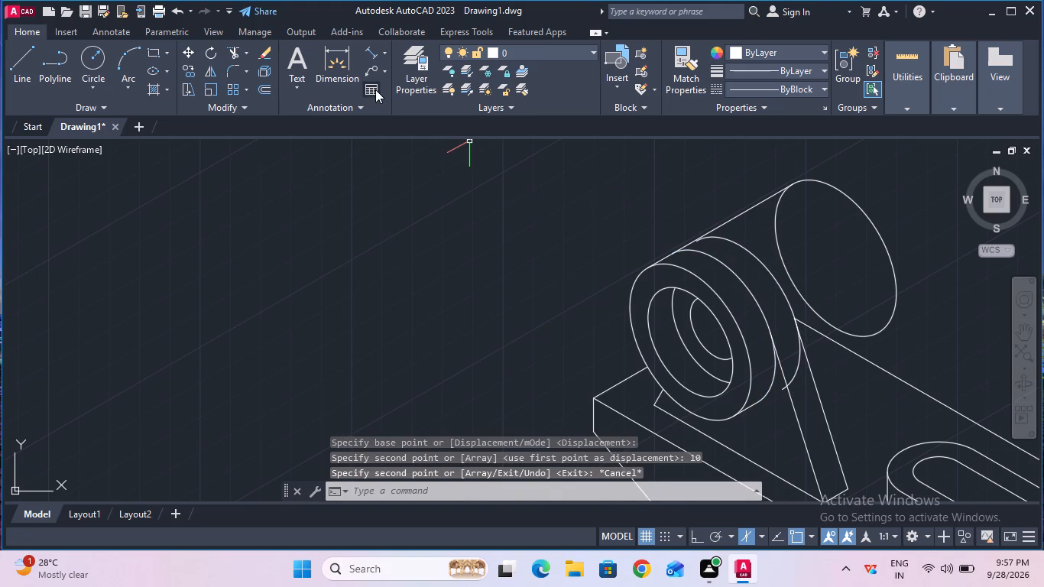
# Trim the new rear arc below the second slanted line, including the leftover end beside the first slanted line.
pyautogui.click(236, 52)
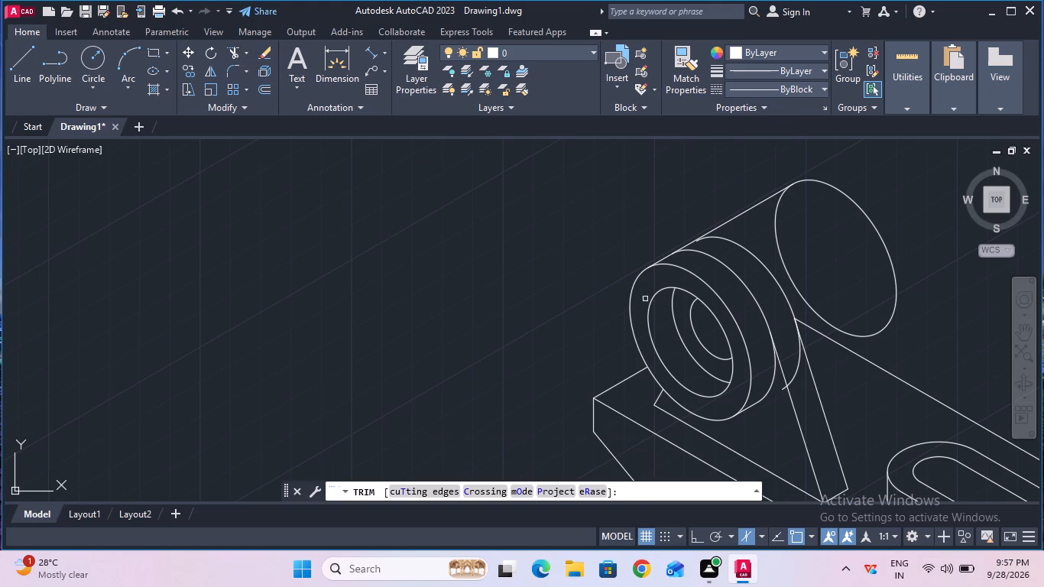
pyautogui.click(798, 369)
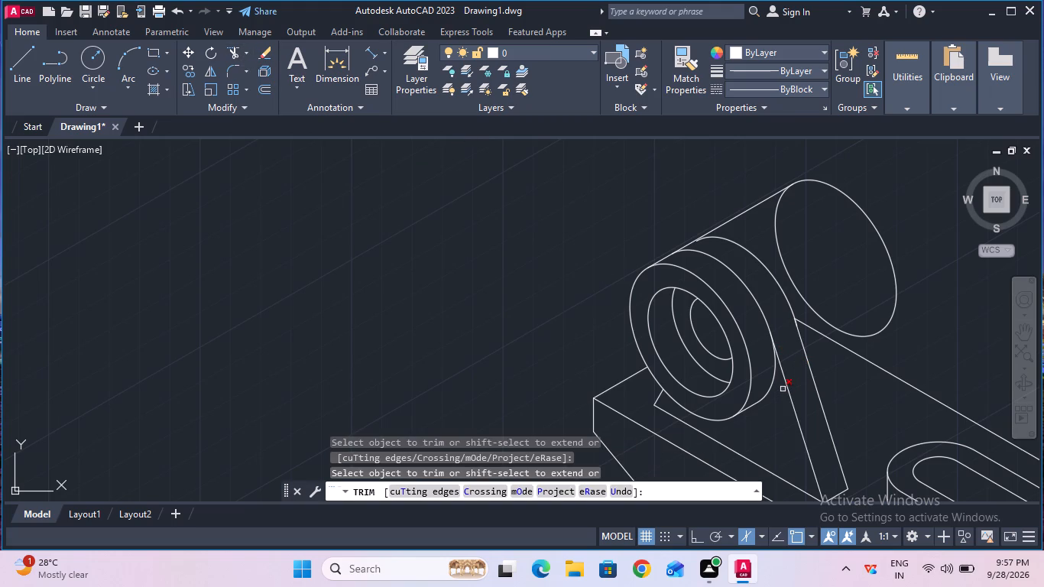
pyautogui.click(783, 389)
pyautogui.press('Escape')
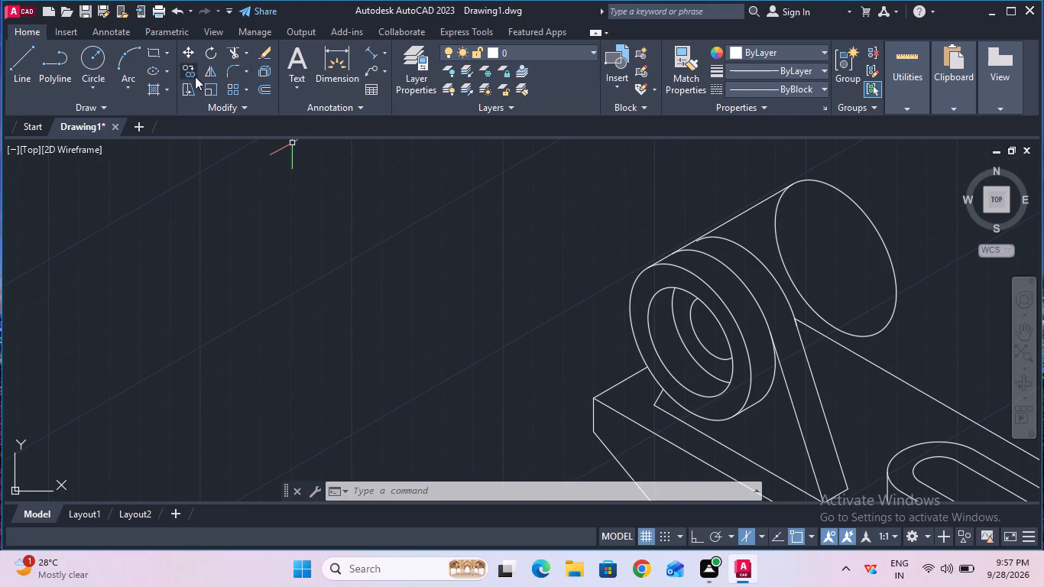
# Copy the trimmed rear arc 20 mm farther back along the cylinder's axis.
pyautogui.click(193, 73)
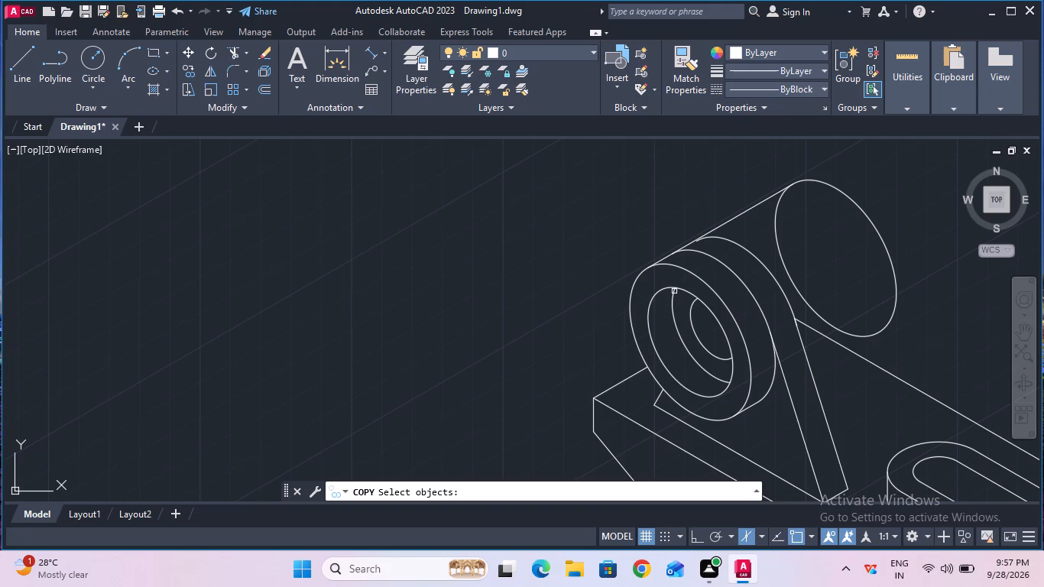
pyautogui.click(770, 269)
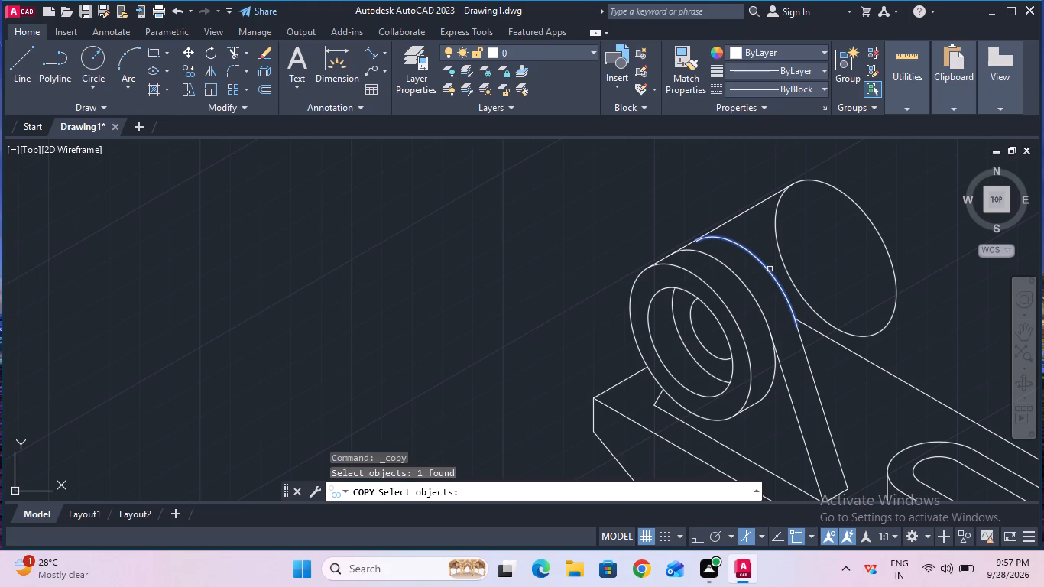
pyautogui.press('Return')
pyautogui.click(770, 269)
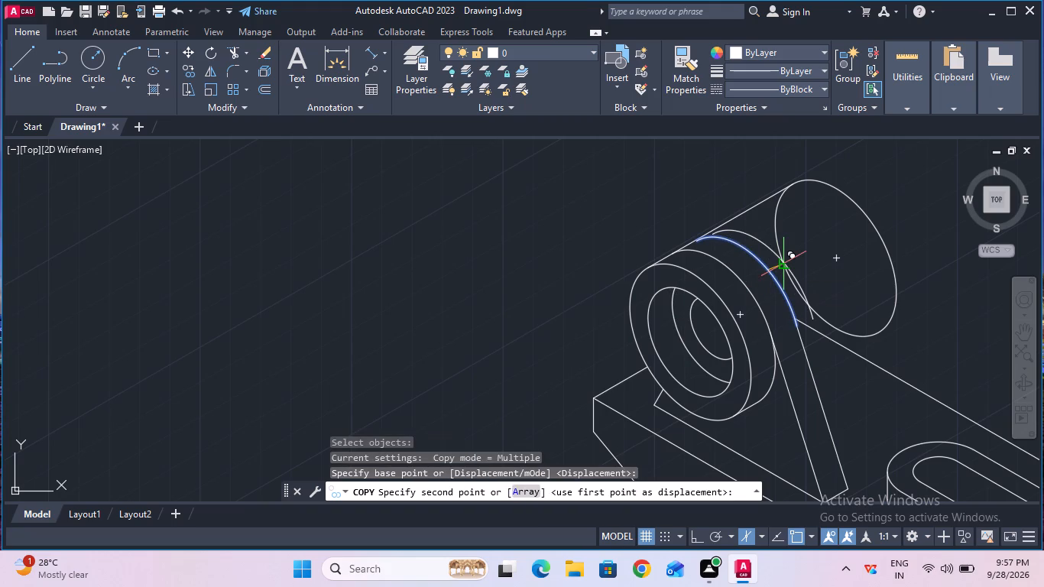
pyautogui.write('20')
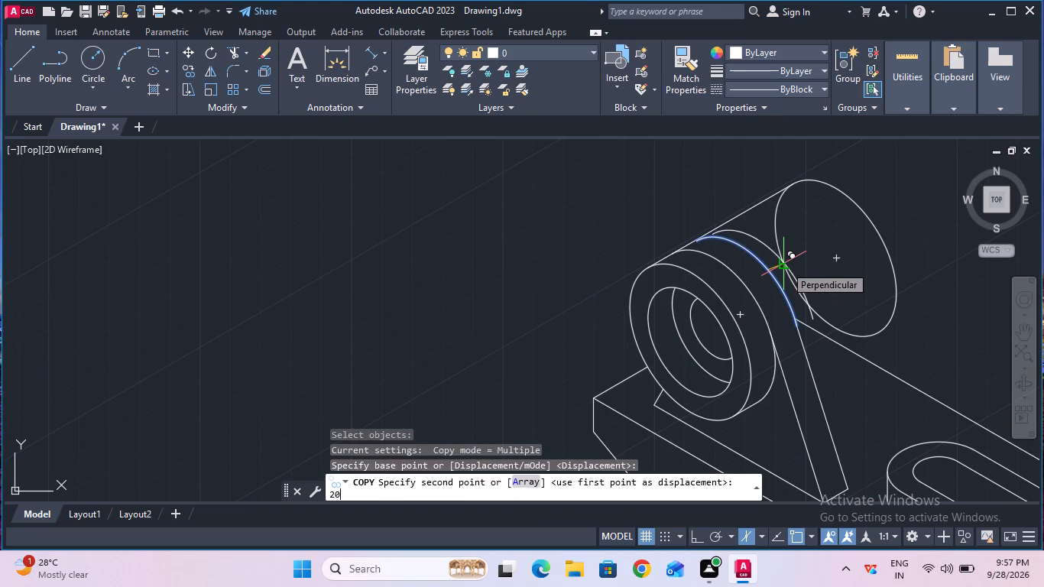
pyautogui.press('Return')
pyautogui.press('Escape')
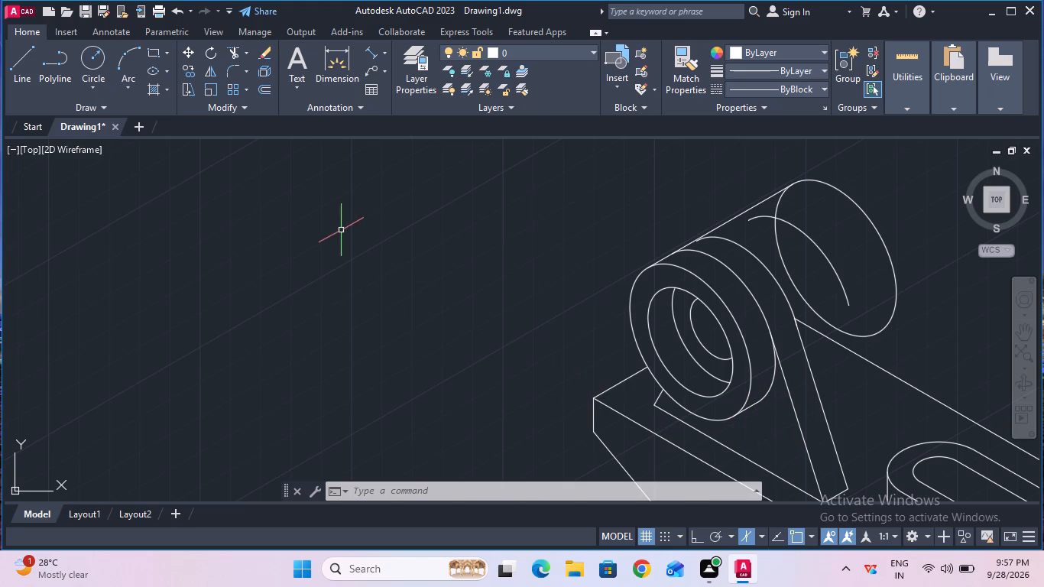
# Copy the support's lower front edge, both slanted lines and short joining line back to the base's back edge.
pyautogui.keyDown('ctrl'); pyautogui.scroll(-3, 634, 307); pyautogui.keyUp('ctrl')
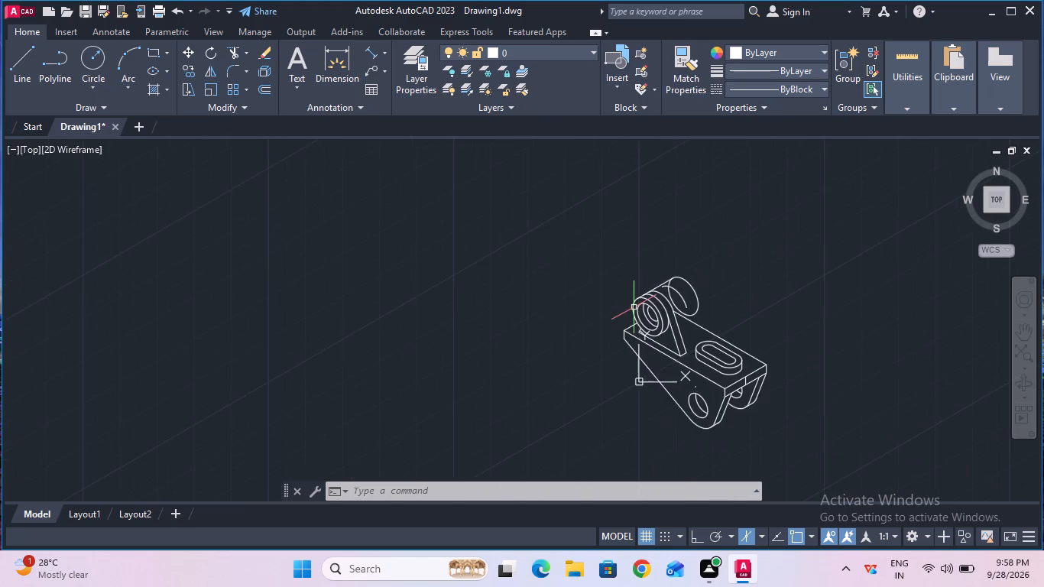
pyautogui.keyDown('ctrl'); pyautogui.scroll(2, 634, 307); pyautogui.keyUp('ctrl')
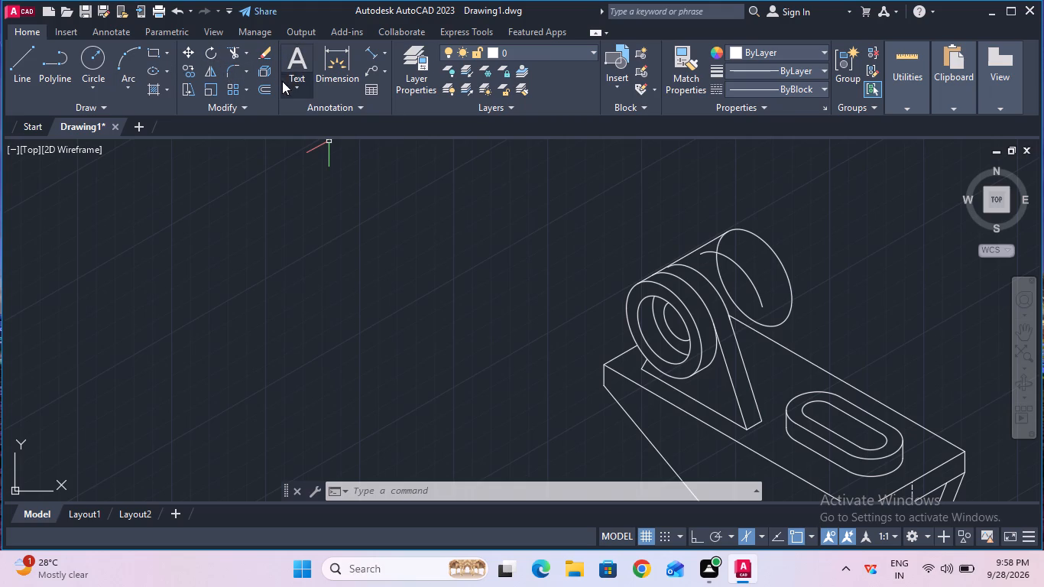
pyautogui.click(193, 74)
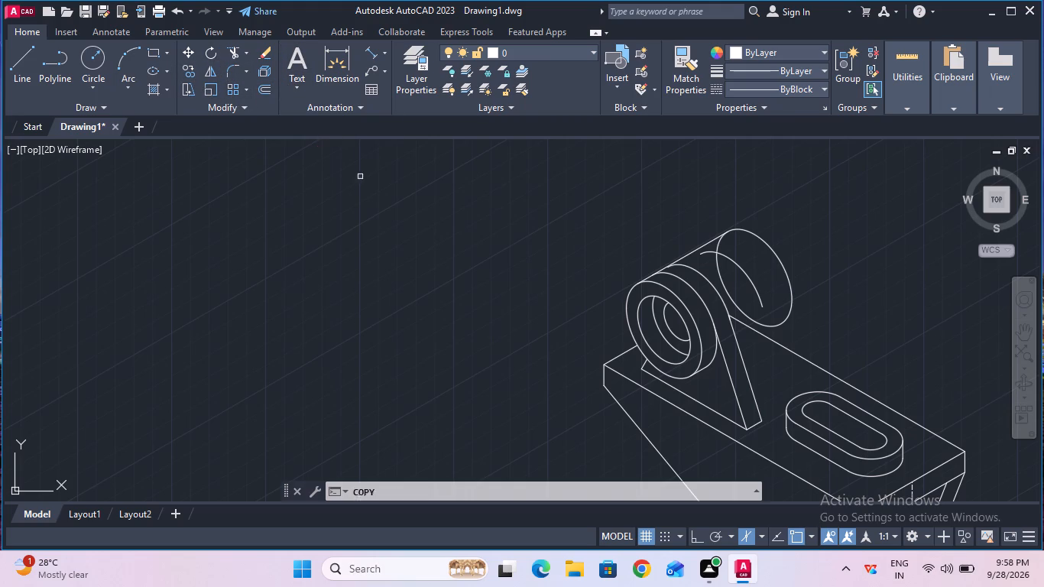
pyautogui.click(716, 411)
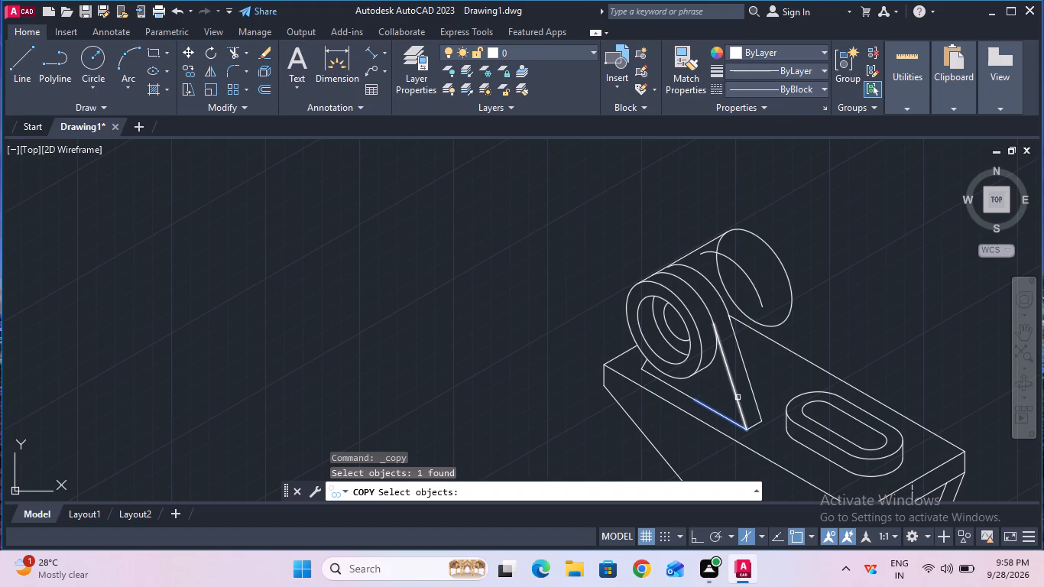
pyautogui.keyDown('shift'); pyautogui.click(738, 397); pyautogui.keyUp('shift')
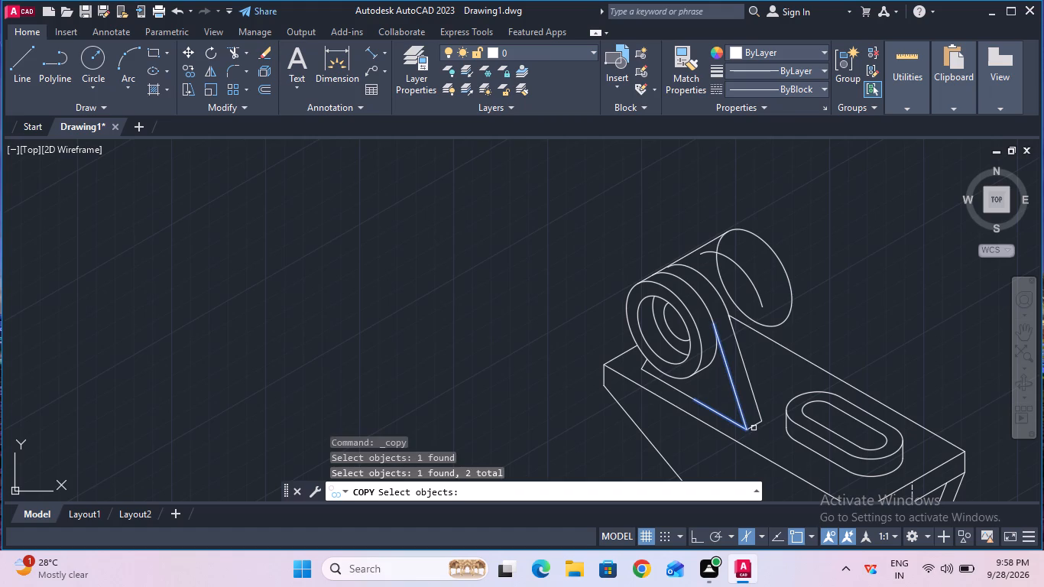
pyautogui.keyDown('shift'); pyautogui.click(754, 428); pyautogui.keyUp('shift')
pyautogui.keyDown('shift'); pyautogui.click(760, 409); pyautogui.keyUp('shift')
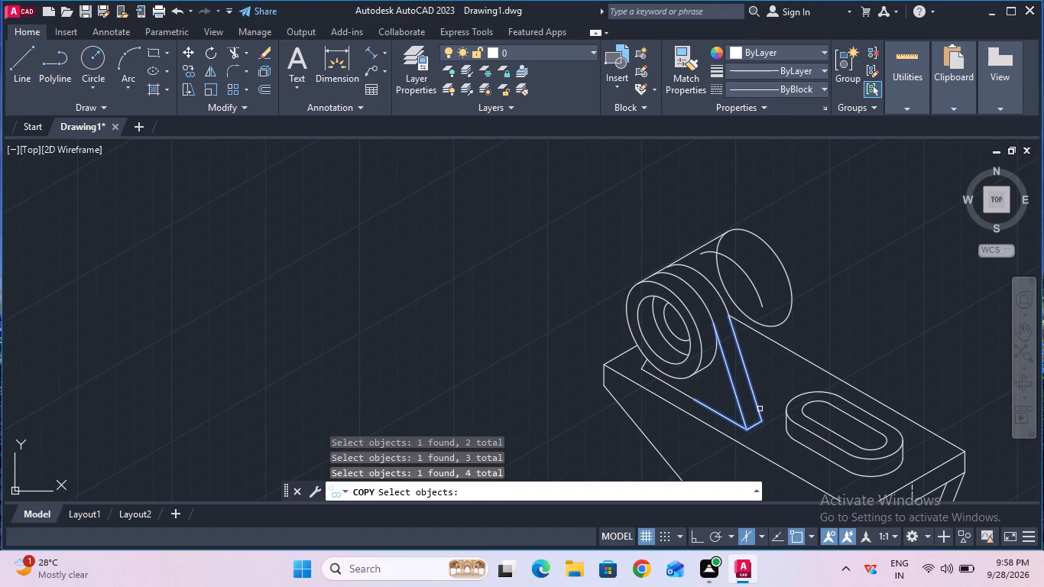
pyautogui.press('Return')
pyautogui.click(743, 368)
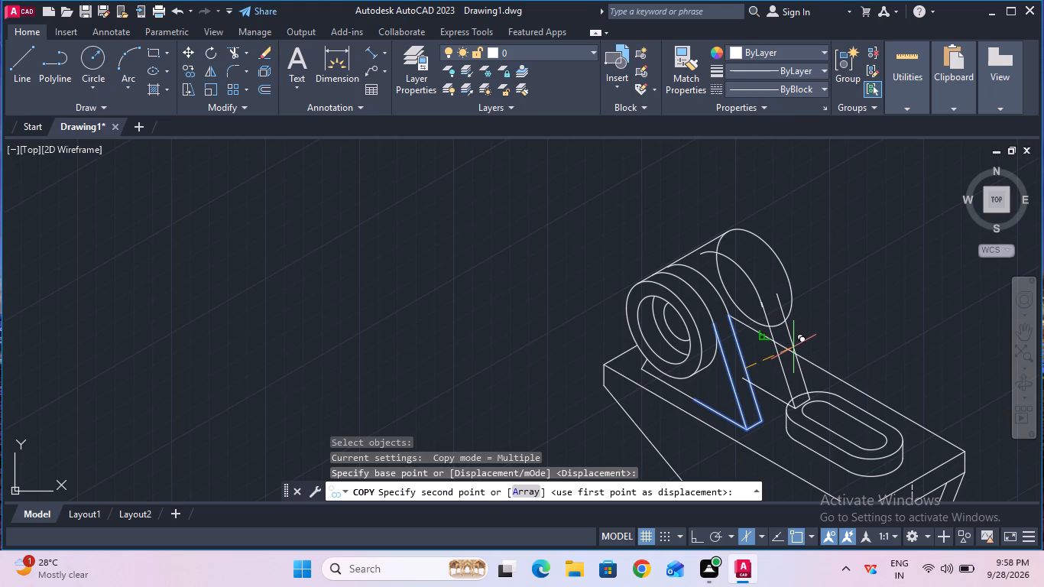
pyautogui.click(793, 347)
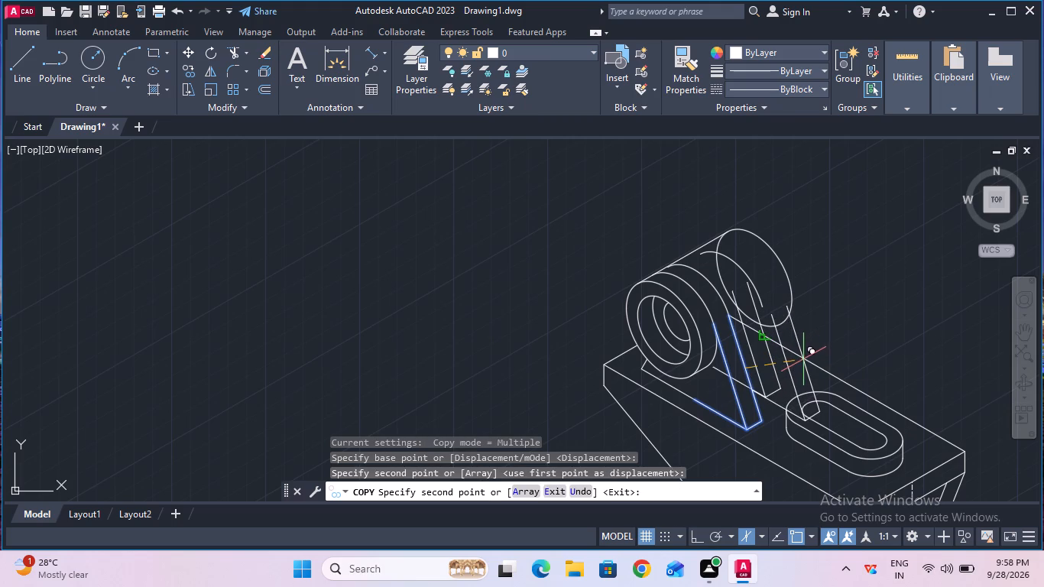
pyautogui.press('Escape')
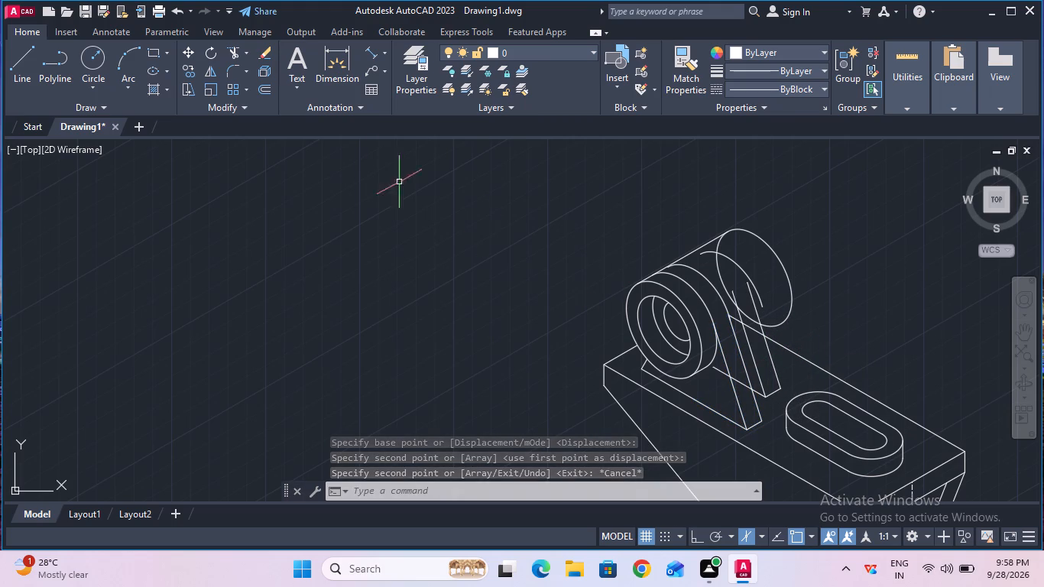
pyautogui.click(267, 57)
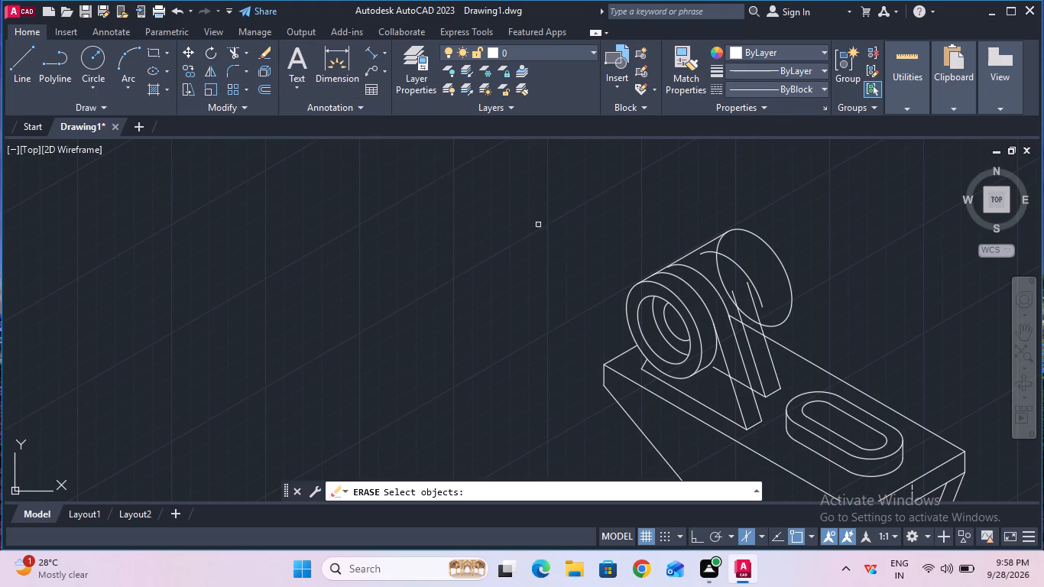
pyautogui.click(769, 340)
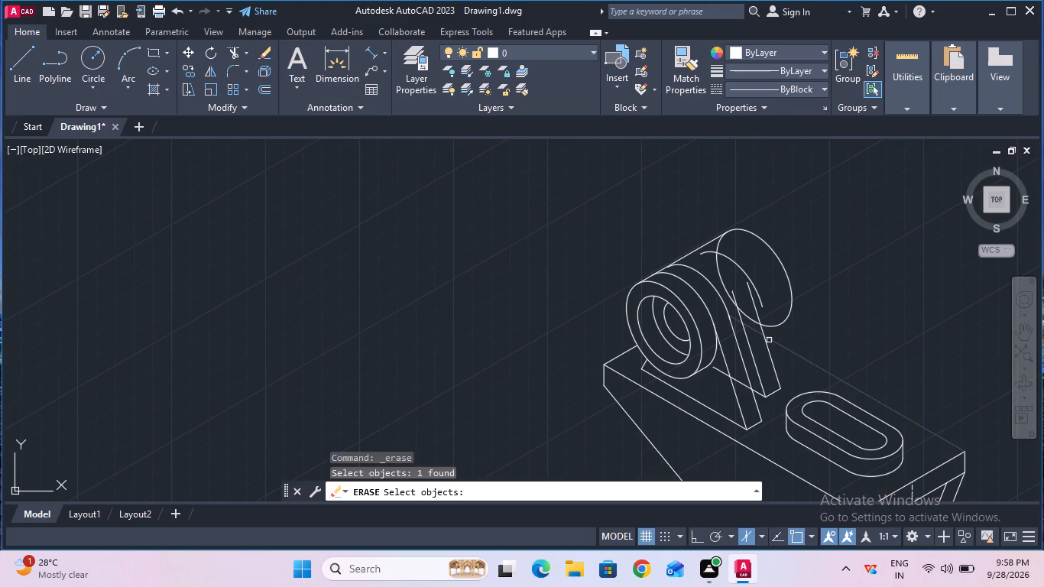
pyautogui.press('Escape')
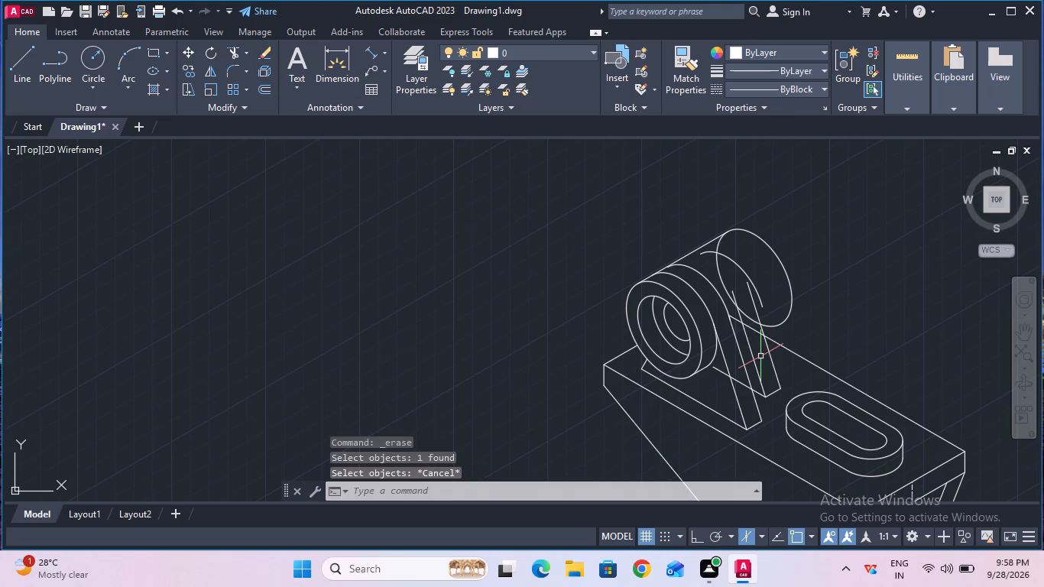
# Erase the rear support copy's two slanted lines, lower edge and short joining line at the base's back edge.
pyautogui.click(267, 58)
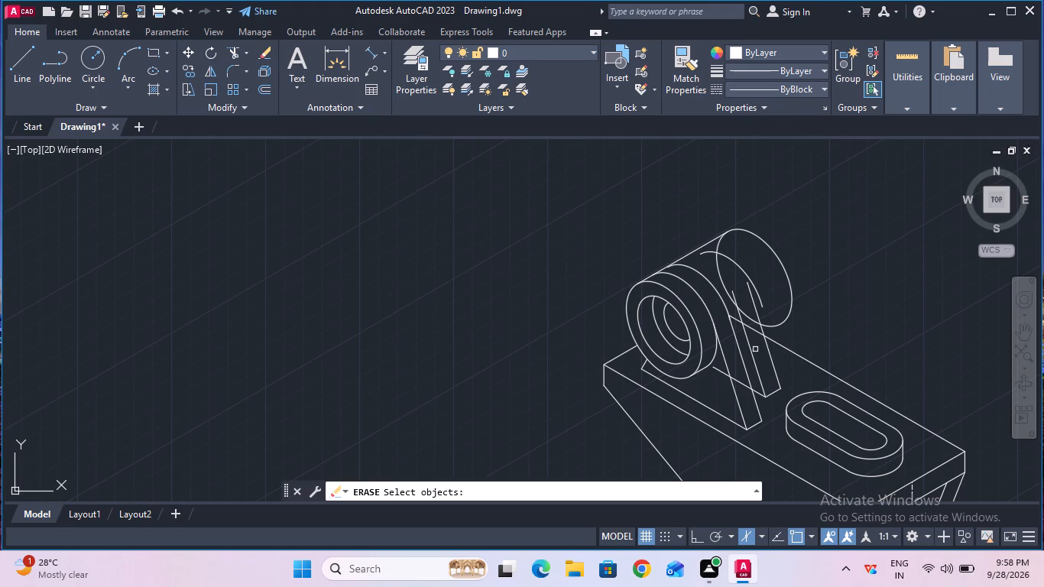
pyautogui.click(754, 350)
pyautogui.press('Return')
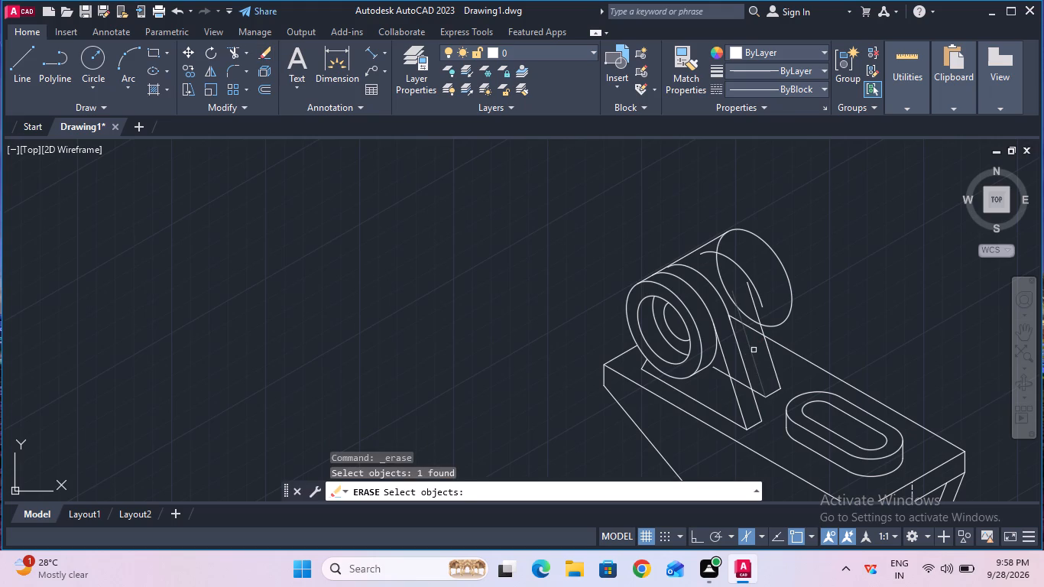
pyautogui.click(260, 60)
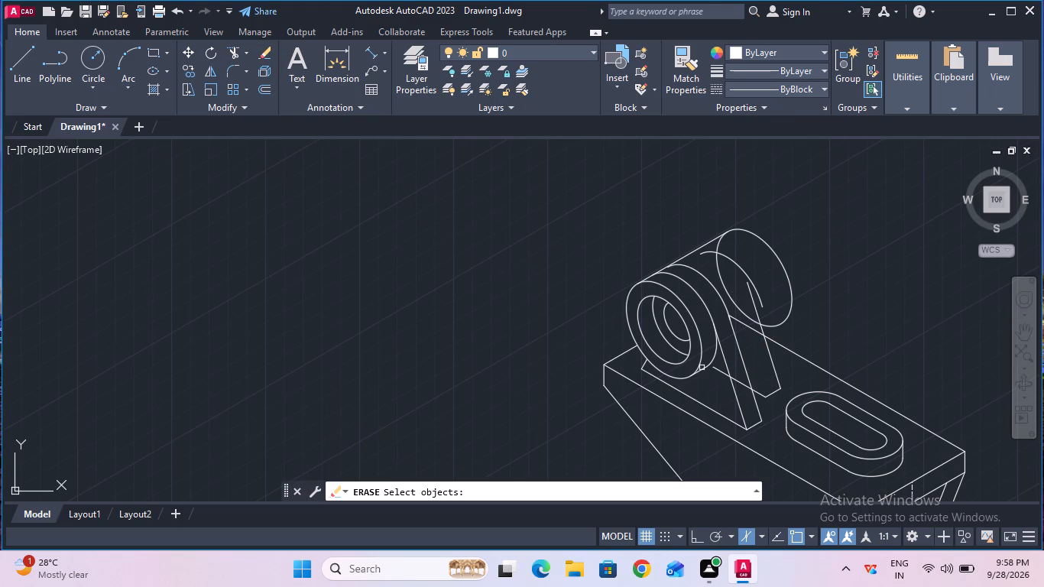
pyautogui.click(725, 375)
pyautogui.press('Return')
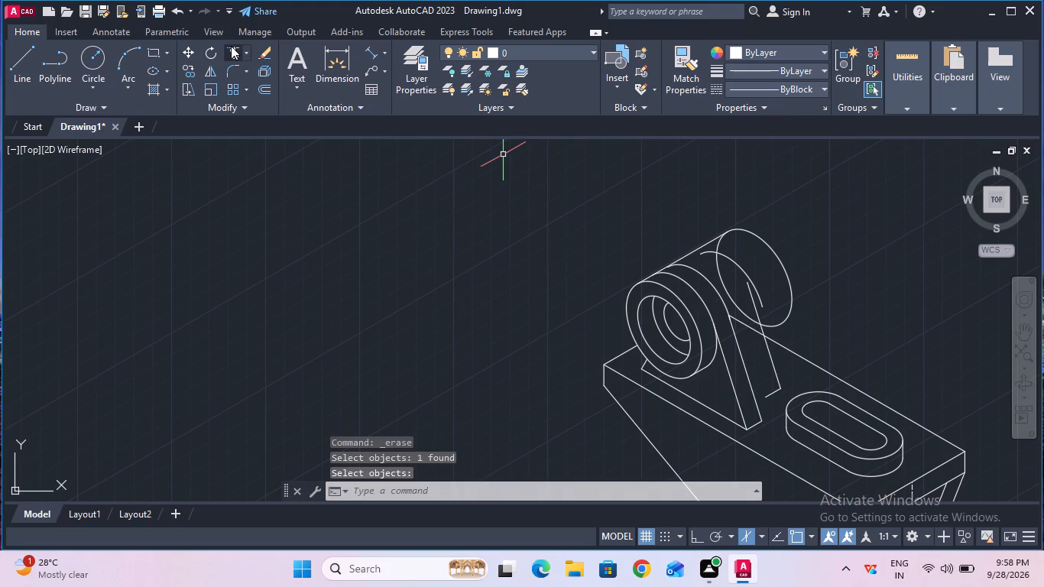
pyautogui.click(264, 57)
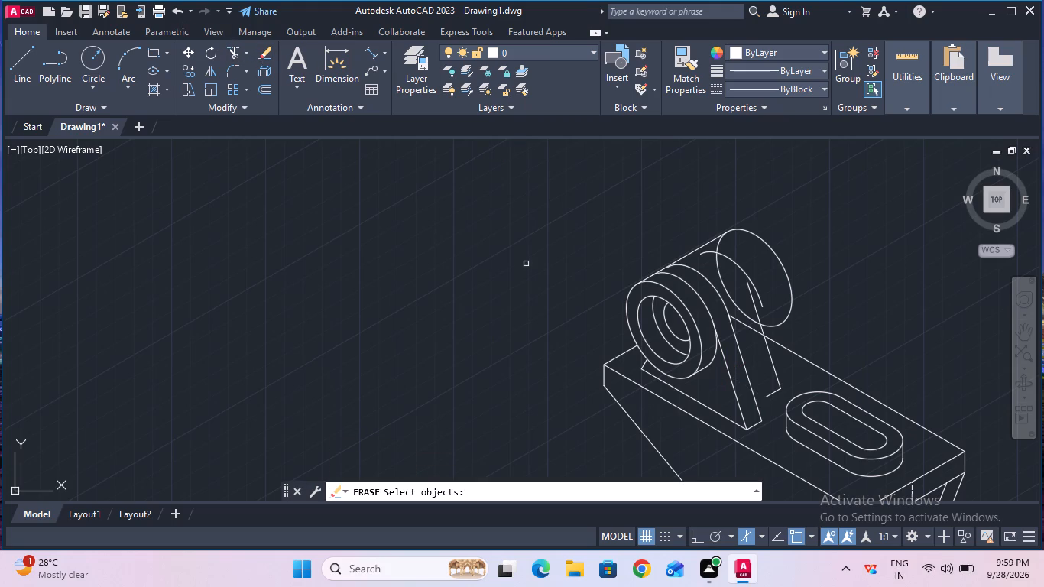
pyautogui.click(773, 362)
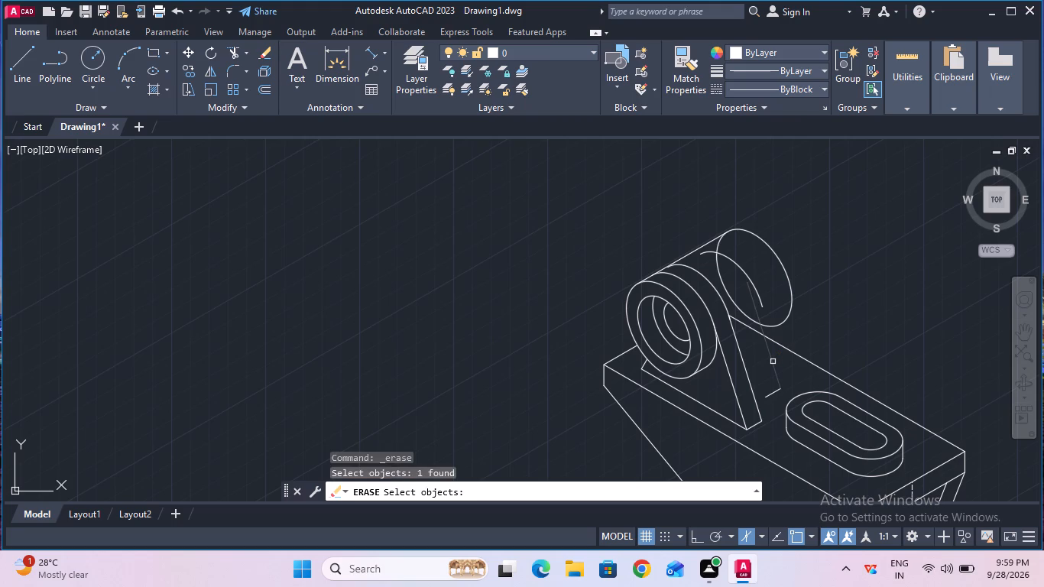
pyautogui.press('Return')
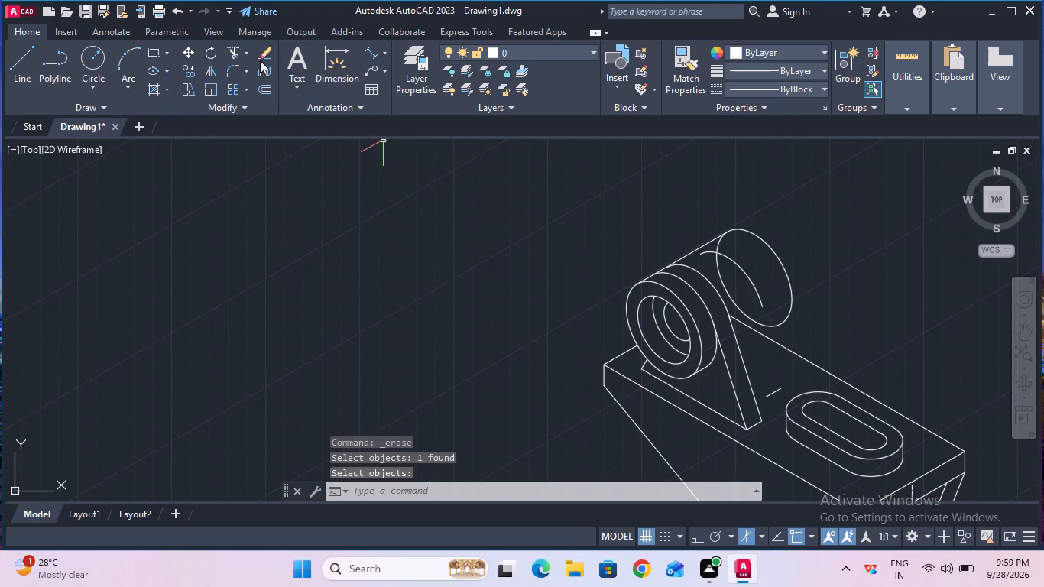
pyautogui.click(260, 57)
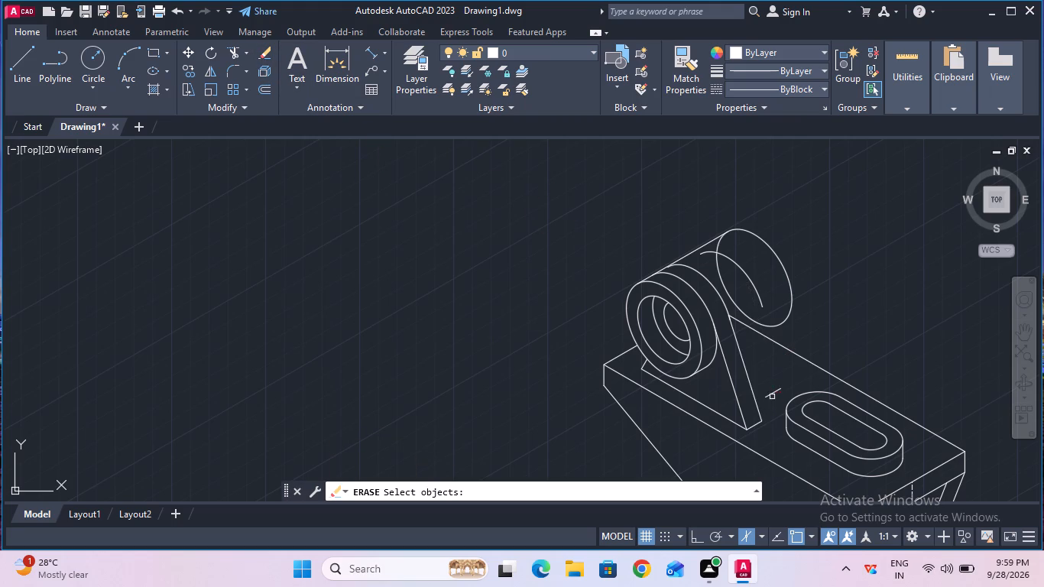
pyautogui.click(771, 394)
pyautogui.press('Return')
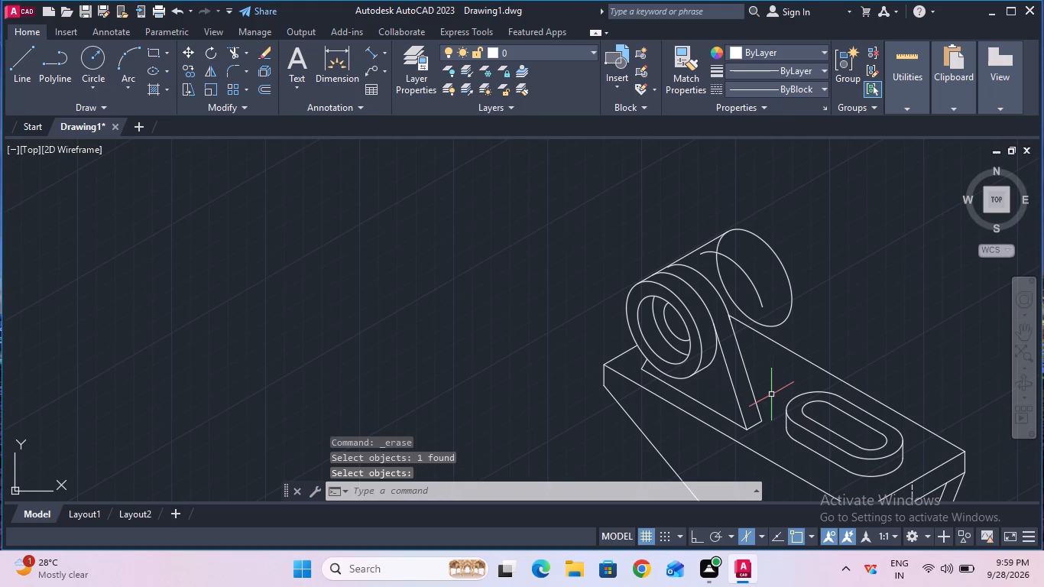
# Delete the copied ellipse arc near the cylinder's rear end circle.
pyautogui.click(724, 255)
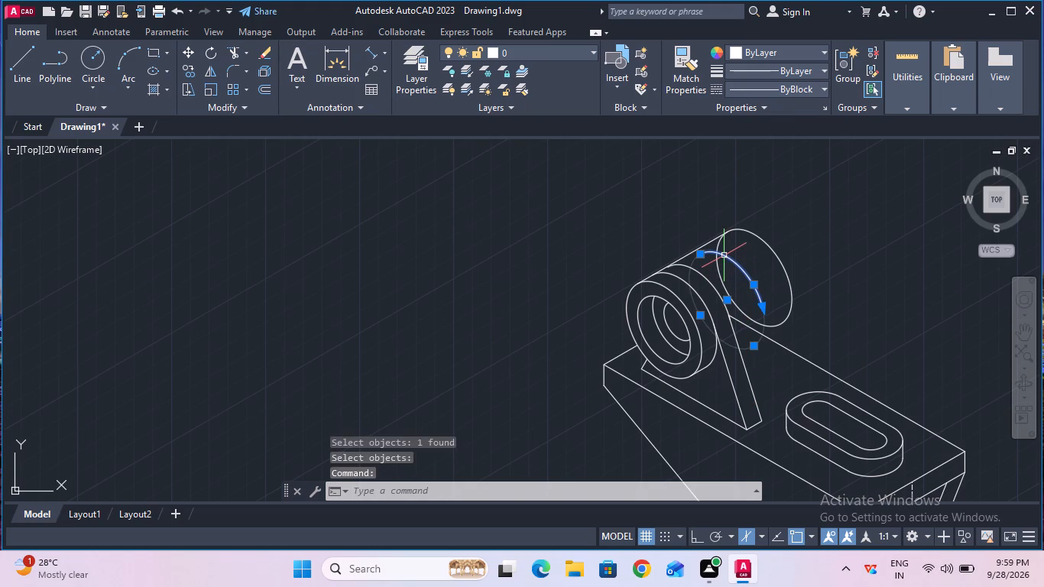
pyautogui.press('Delete')
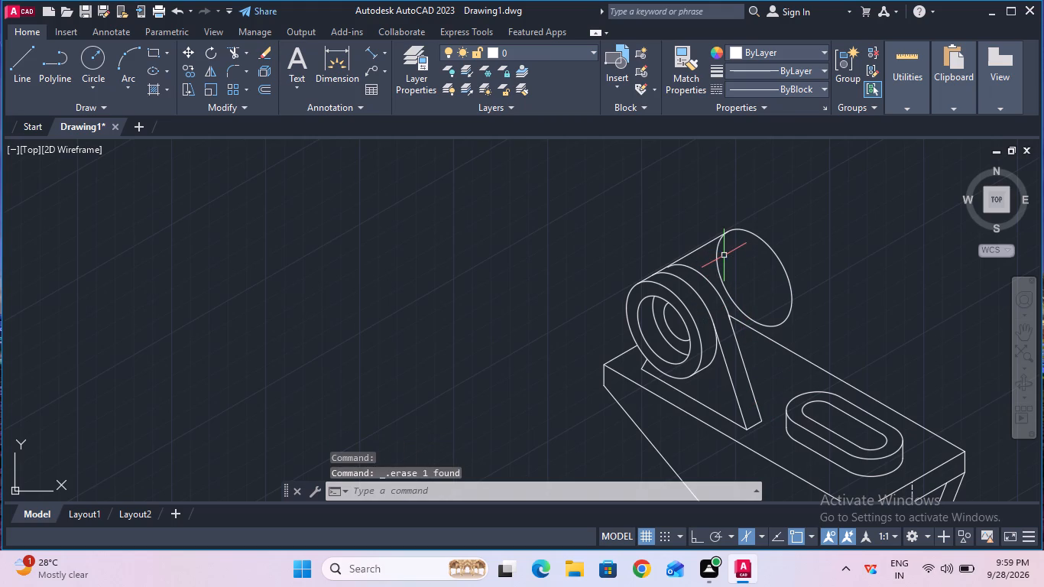
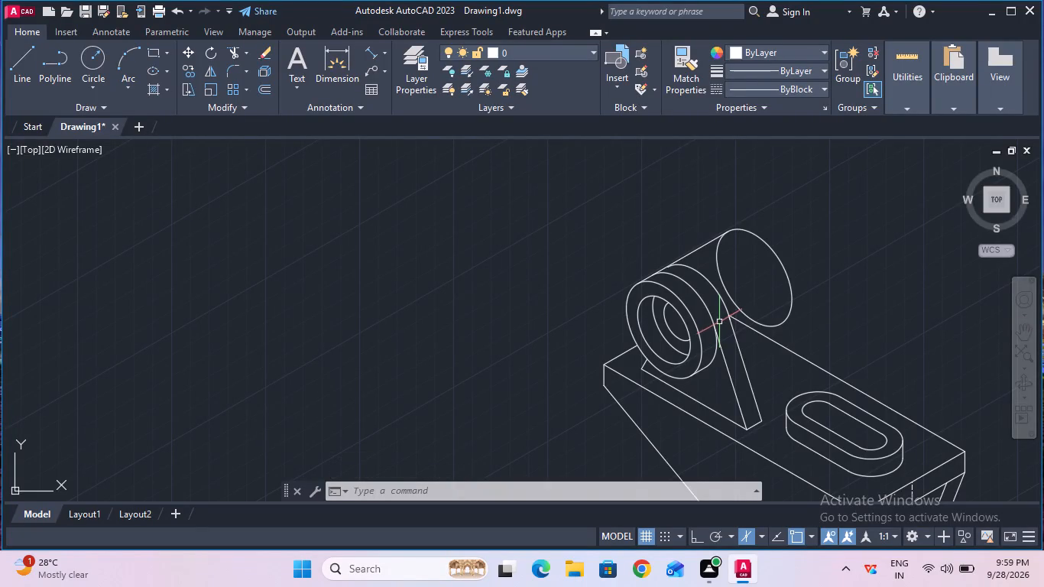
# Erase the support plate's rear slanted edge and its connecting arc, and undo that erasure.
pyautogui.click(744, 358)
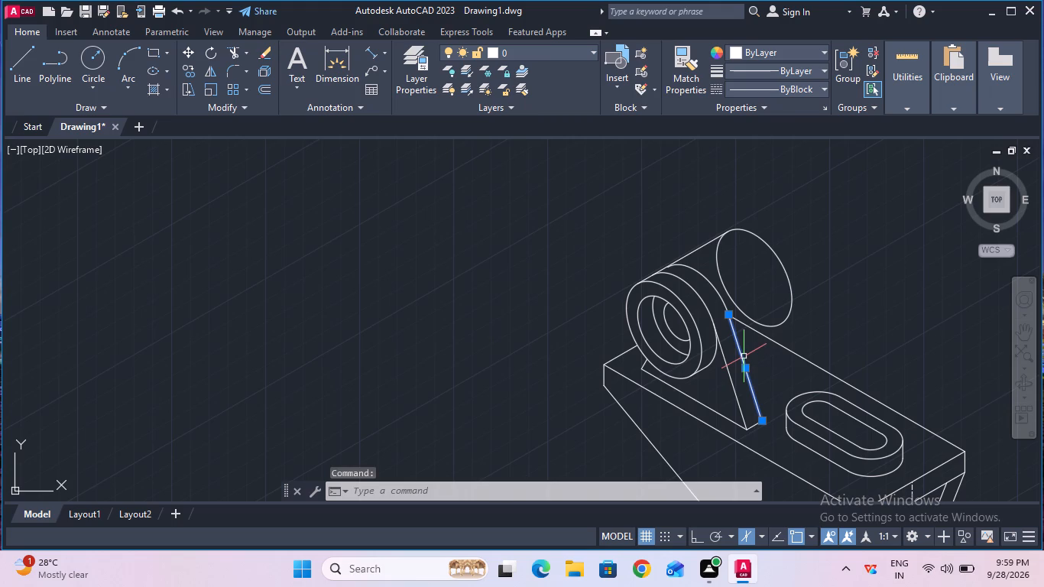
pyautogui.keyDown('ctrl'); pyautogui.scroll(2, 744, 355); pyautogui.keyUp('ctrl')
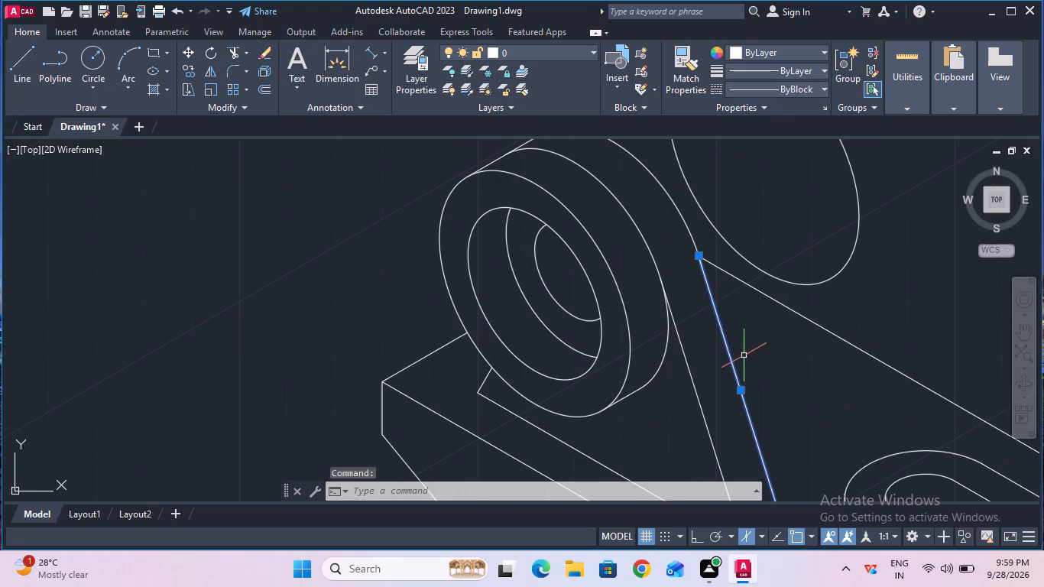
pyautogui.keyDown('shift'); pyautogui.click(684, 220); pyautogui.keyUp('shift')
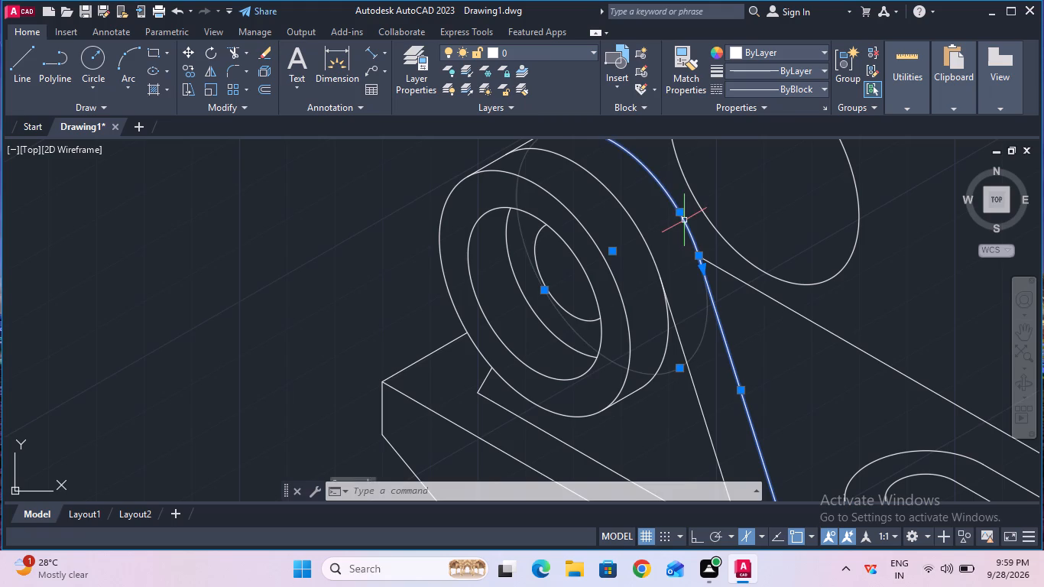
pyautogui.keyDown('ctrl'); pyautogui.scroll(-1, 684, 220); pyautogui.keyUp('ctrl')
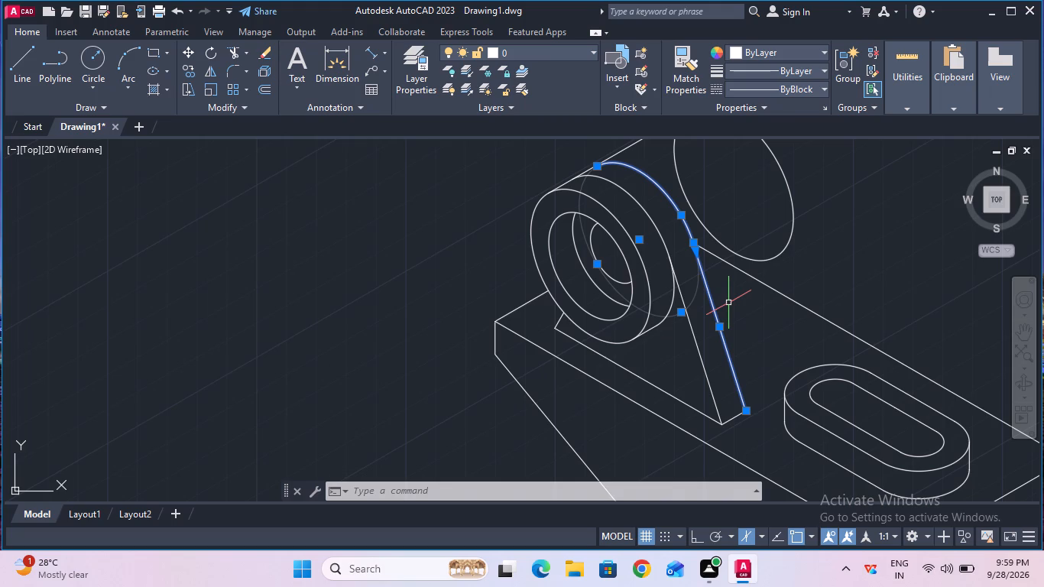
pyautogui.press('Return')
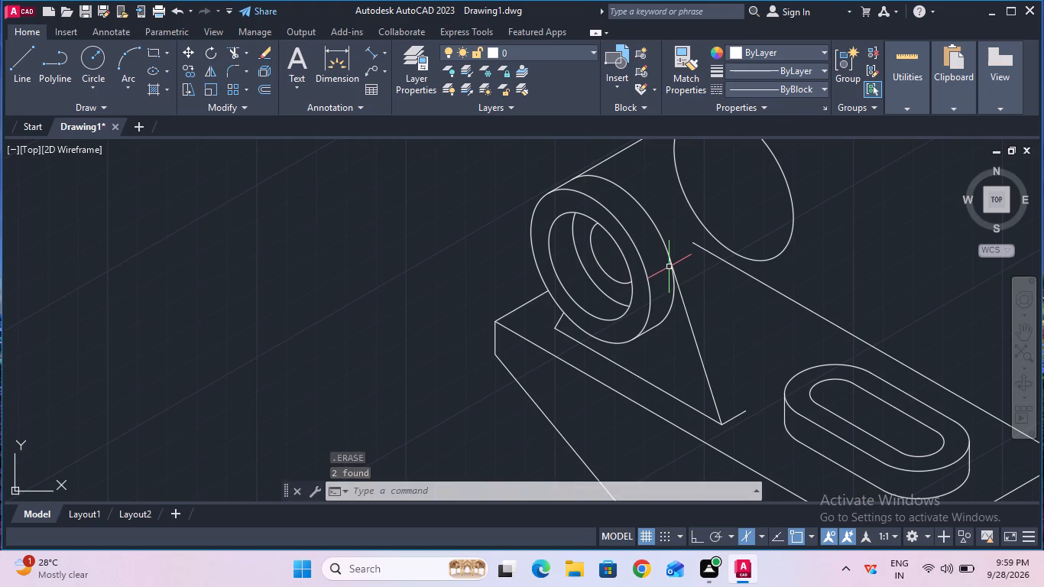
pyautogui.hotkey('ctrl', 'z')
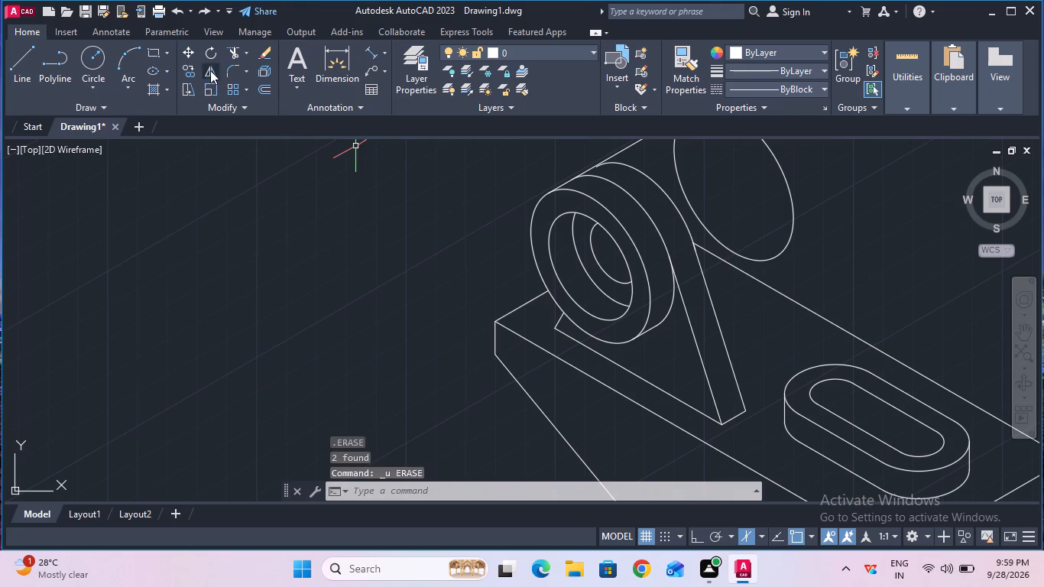
# Copy the support plate's rear slanted edge and its arc 20 units back along the cylinder's axis.
pyautogui.click(191, 70)
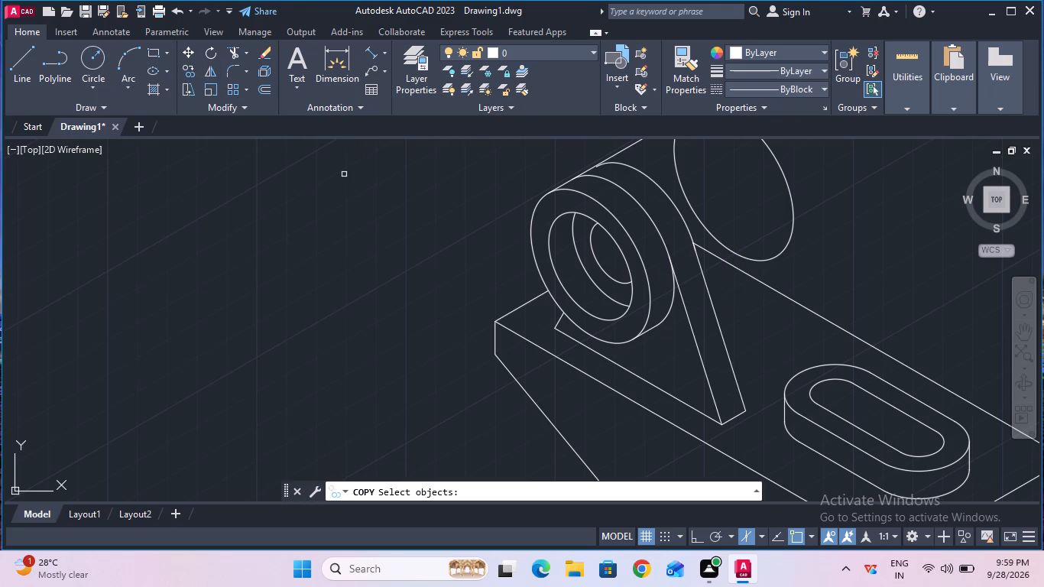
pyautogui.click(720, 322)
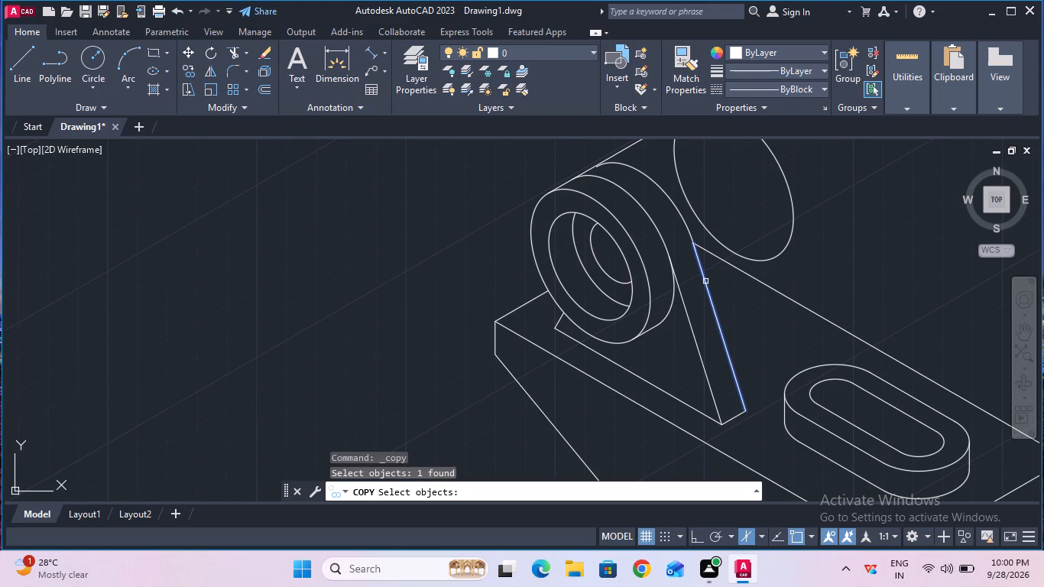
pyautogui.keyDown('shift'); pyautogui.click(689, 236); pyautogui.keyUp('shift')
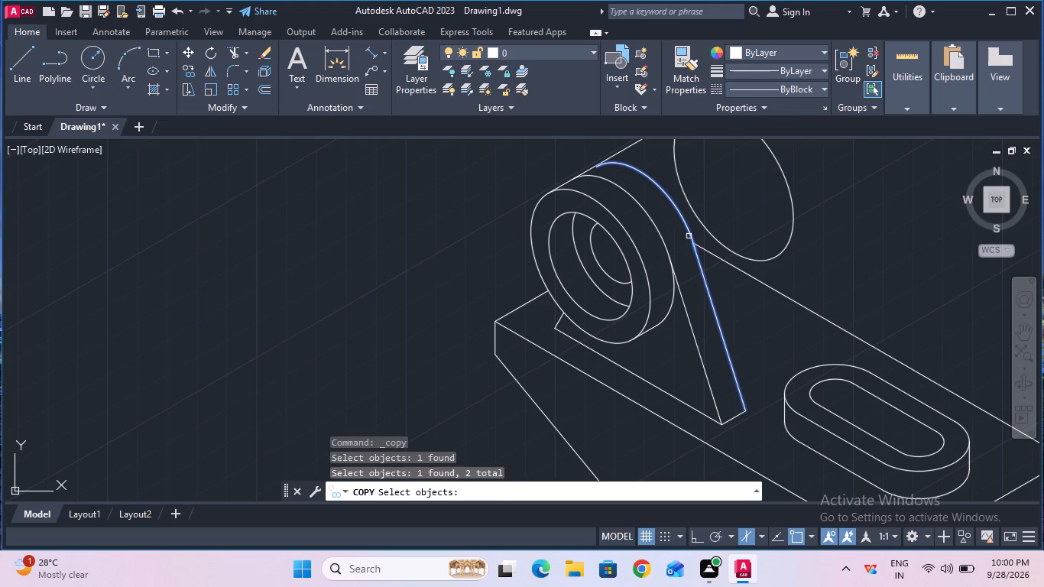
pyautogui.press('Return')
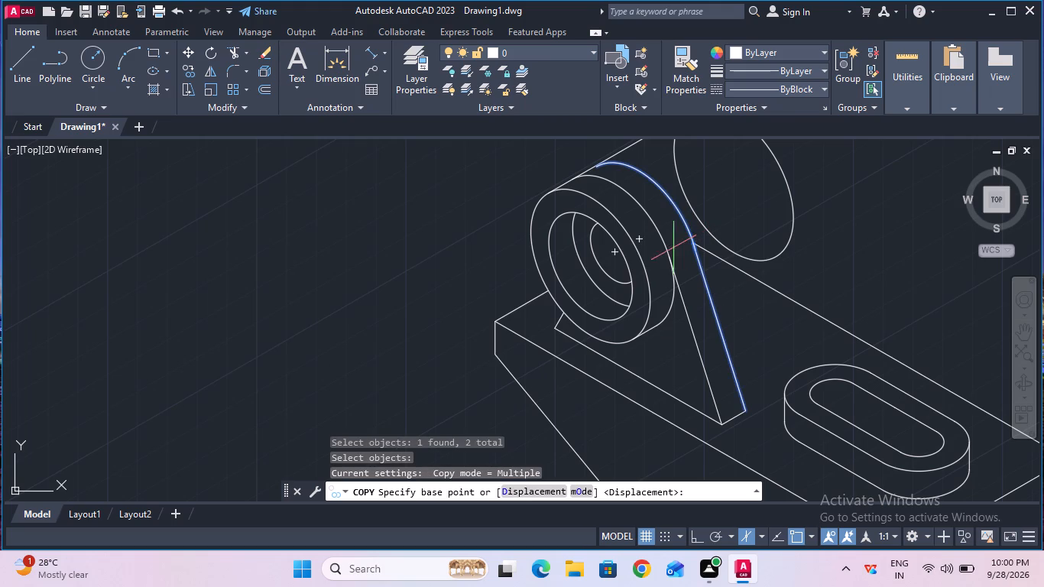
pyautogui.click(643, 238)
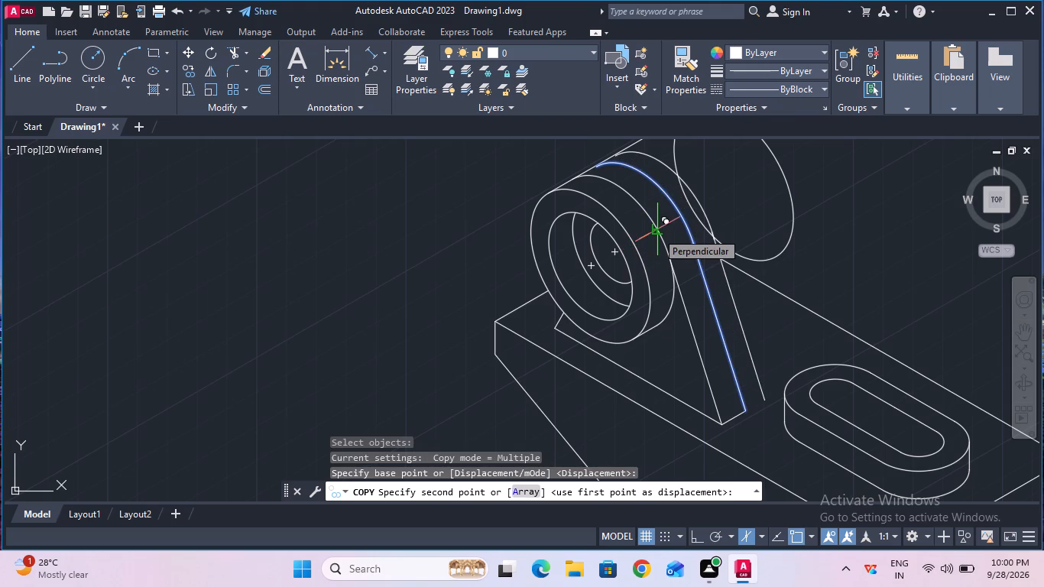
pyautogui.press('2')
pyautogui.press('0')
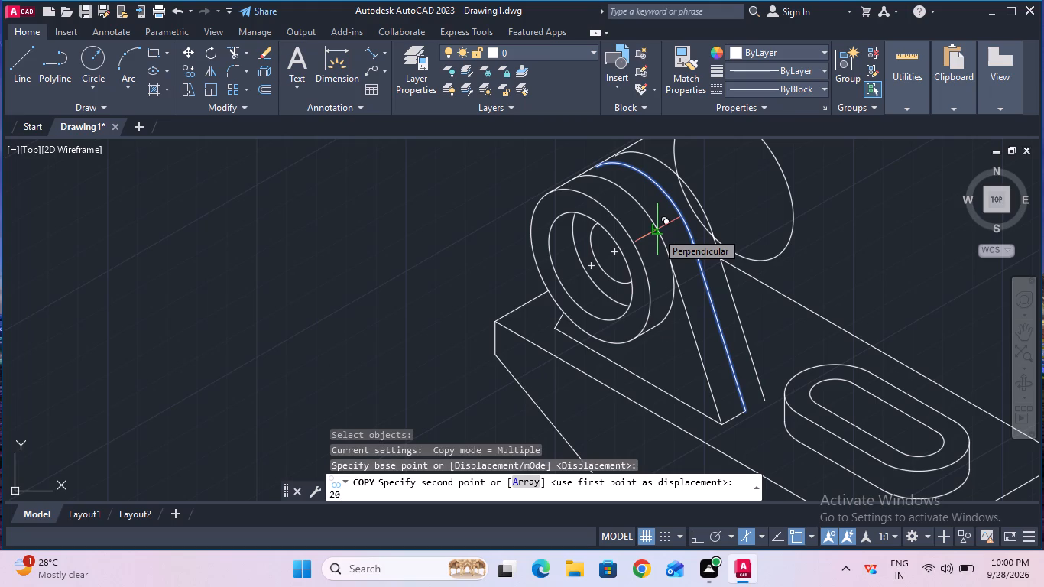
pyautogui.press('Return')
pyautogui.press('Escape')
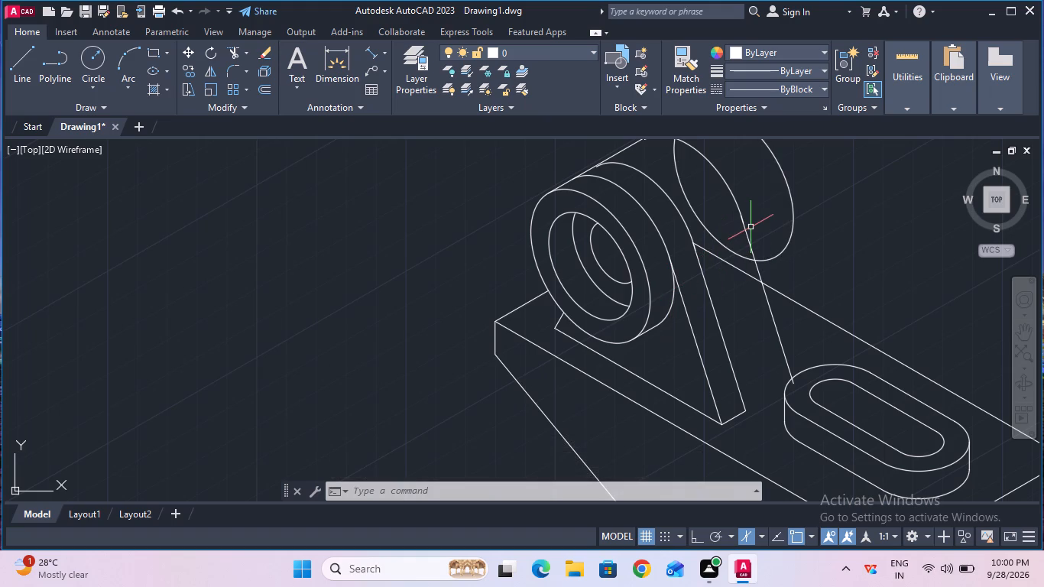
# Trim the copied slanted edge's lower end where it crosses the slotted boss's outer outline.
pyautogui.keyDown('ctrl'); pyautogui.scroll(2, 748, 227); pyautogui.keyUp('ctrl')
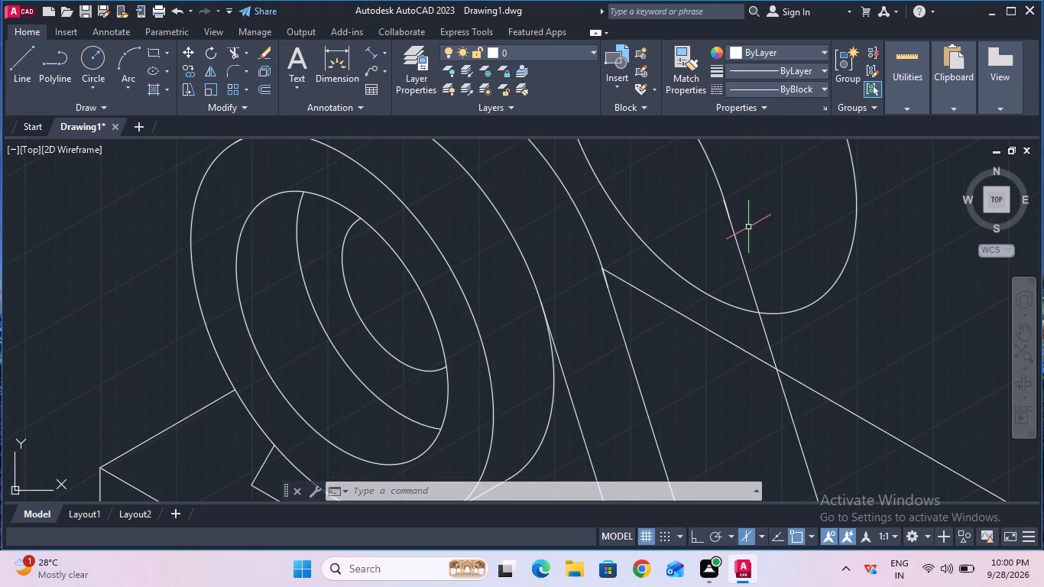
pyautogui.keyDown('ctrl'); pyautogui.scroll(-2, 748, 227); pyautogui.keyUp('ctrl')
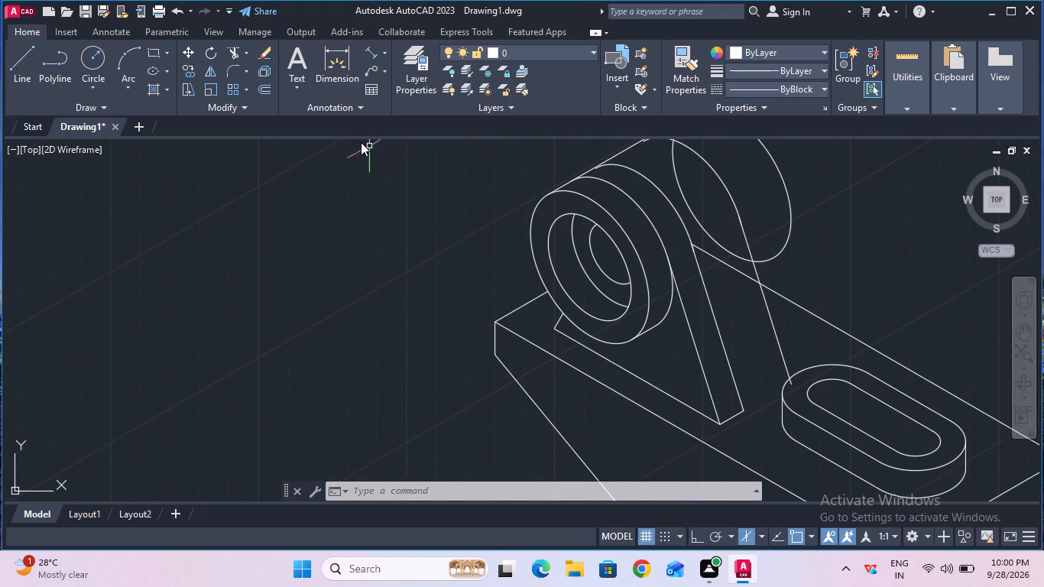
pyautogui.click(230, 59)
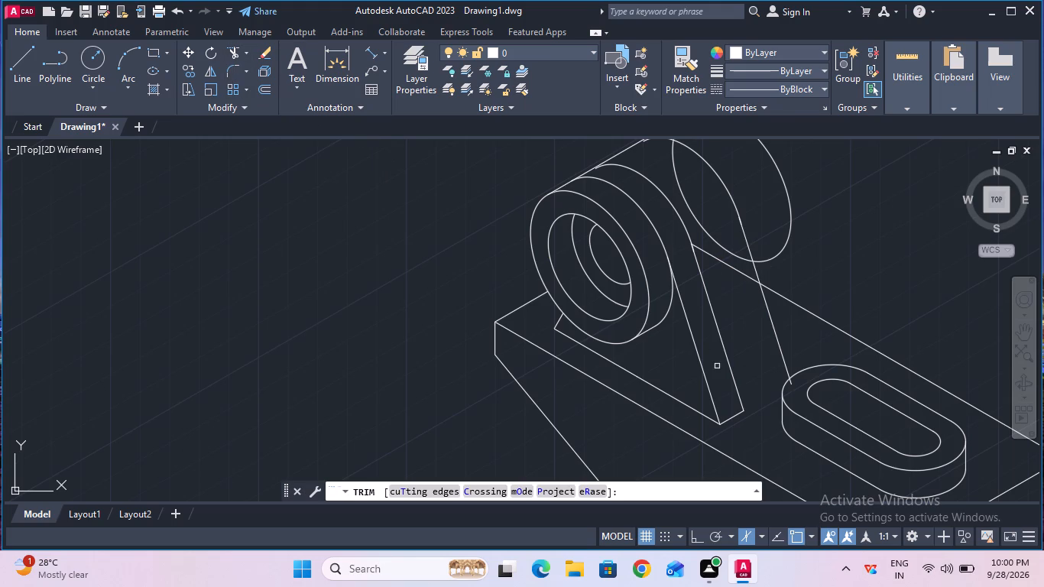
pyautogui.click(793, 383)
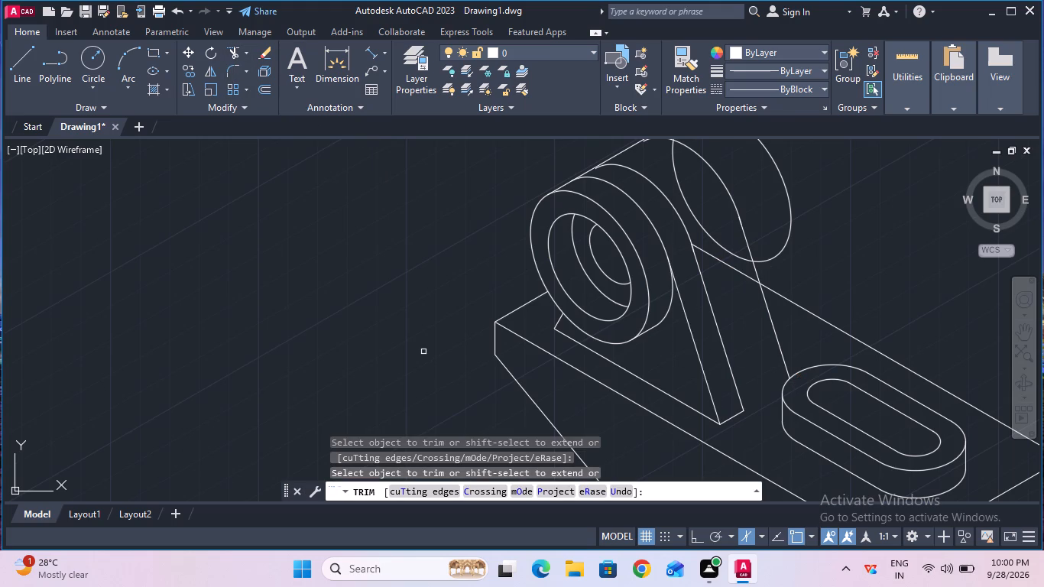
pyautogui.press('Escape')
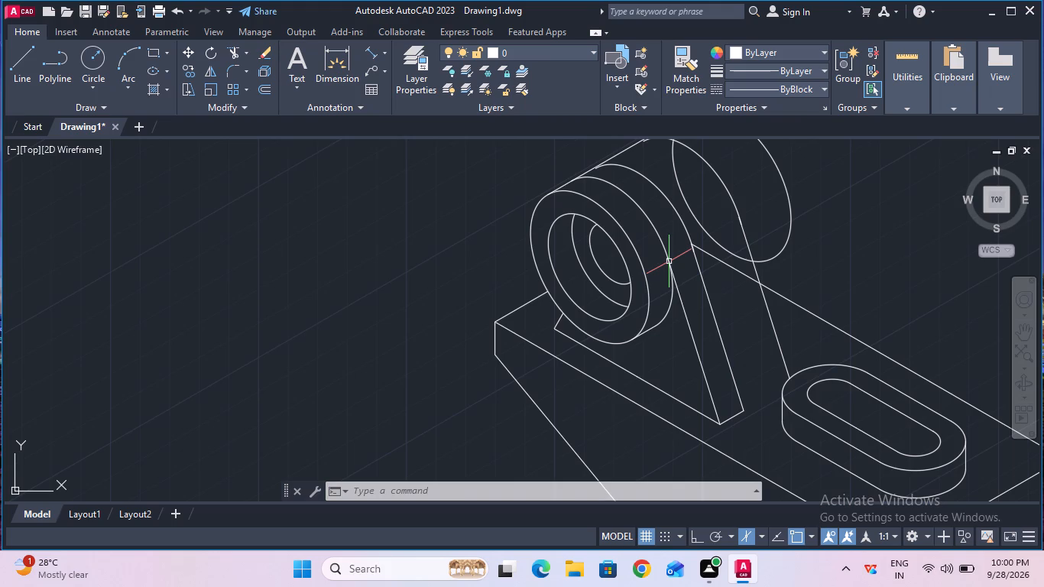
# Copy the trimmed slanted edge of the second support 10 units further back along the cylinder's axis.
pyautogui.keyDown('ctrl'); pyautogui.scroll(-1, 674, 261); pyautogui.keyUp('ctrl')
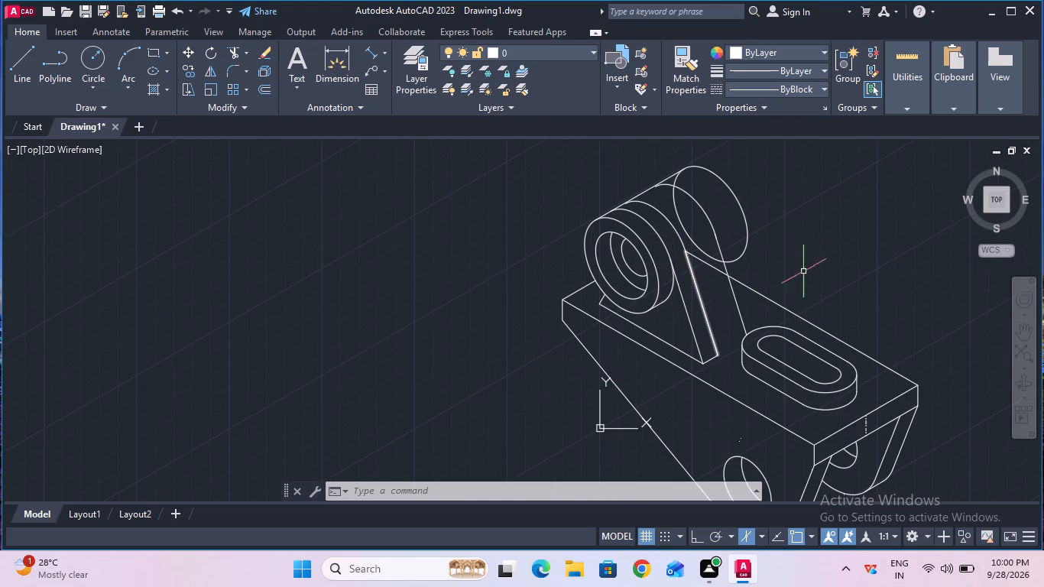
pyautogui.click(1026, 338)
pyautogui.moveTo(710, 287); pyautogui.dragTo(711, 347)
pyautogui.keyDown('ctrl'); pyautogui.scroll(1, 711, 347); pyautogui.keyUp('ctrl')
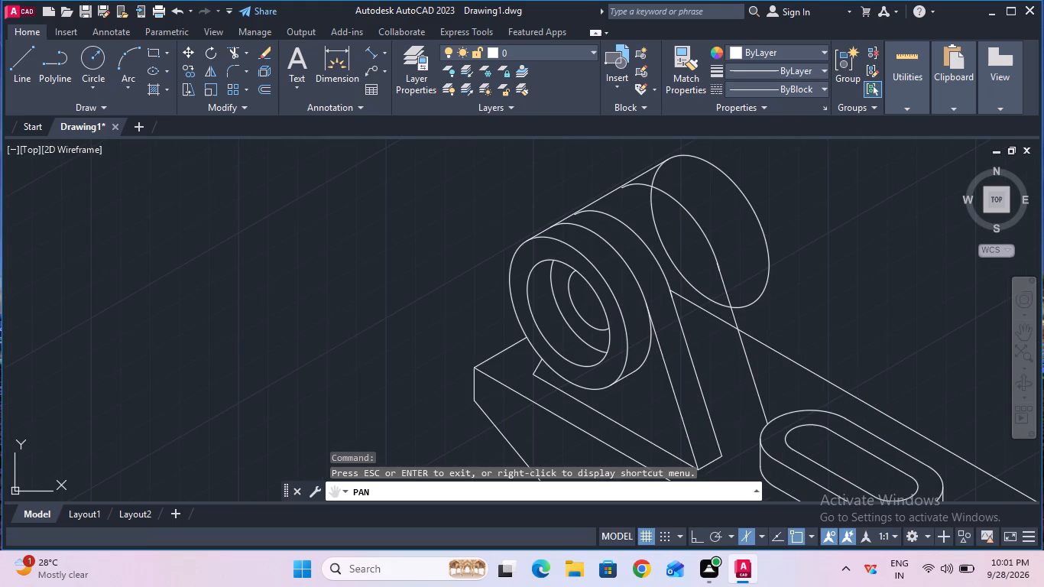
pyautogui.press('Escape')
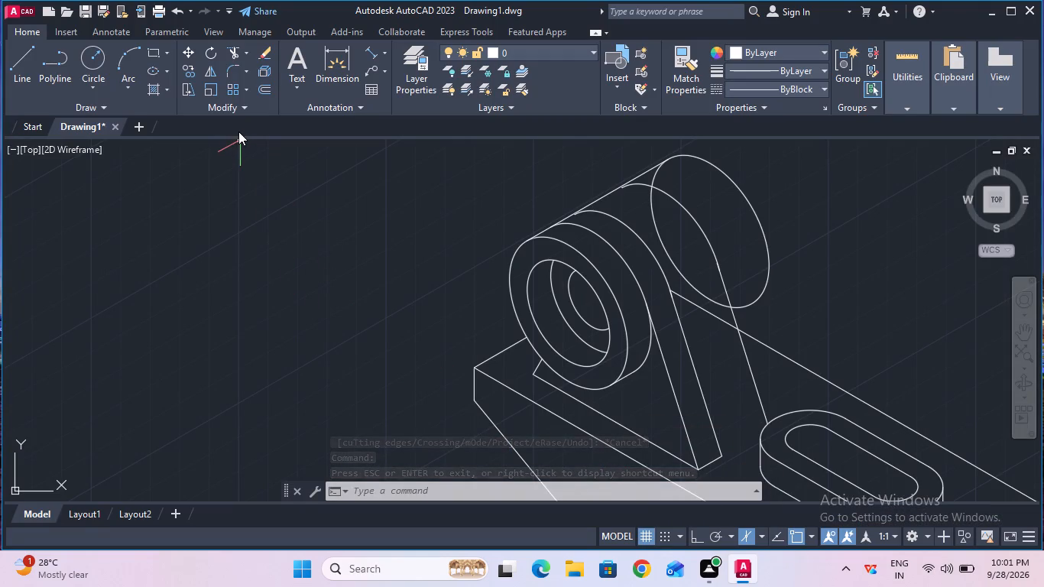
pyautogui.click(193, 69)
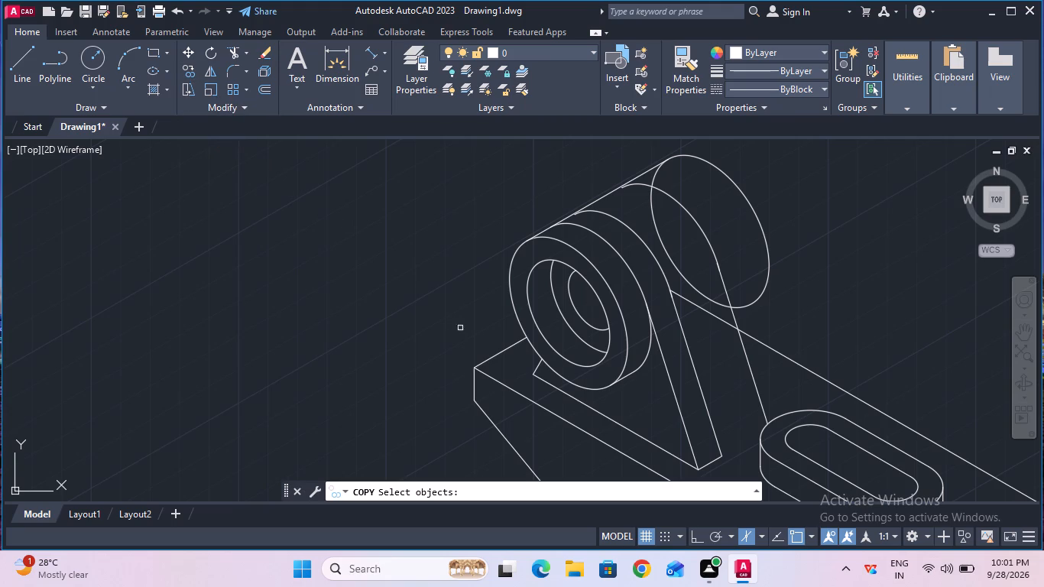
pyautogui.click(755, 380)
pyautogui.press('Return')
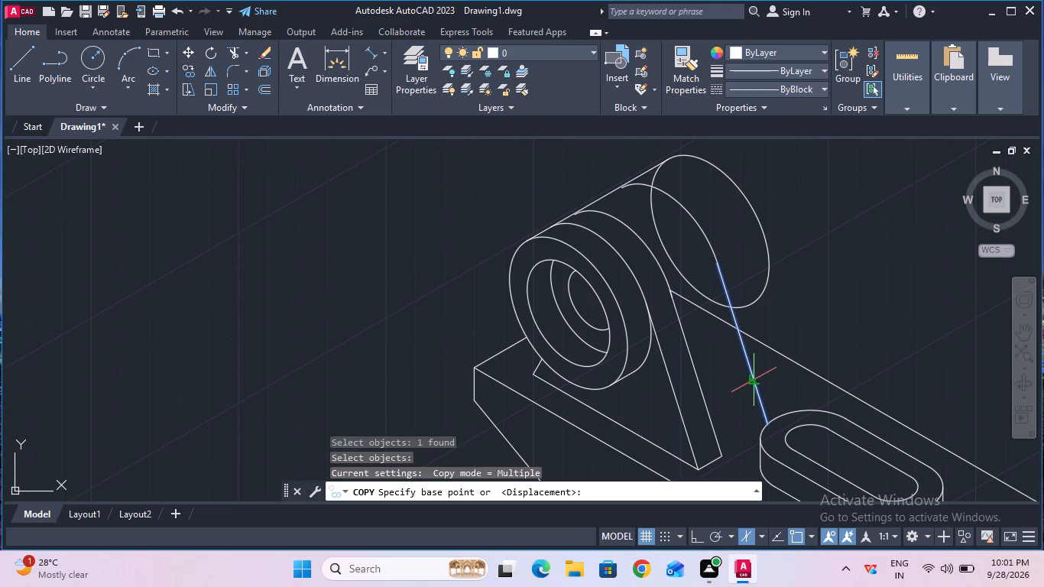
pyautogui.click(754, 378)
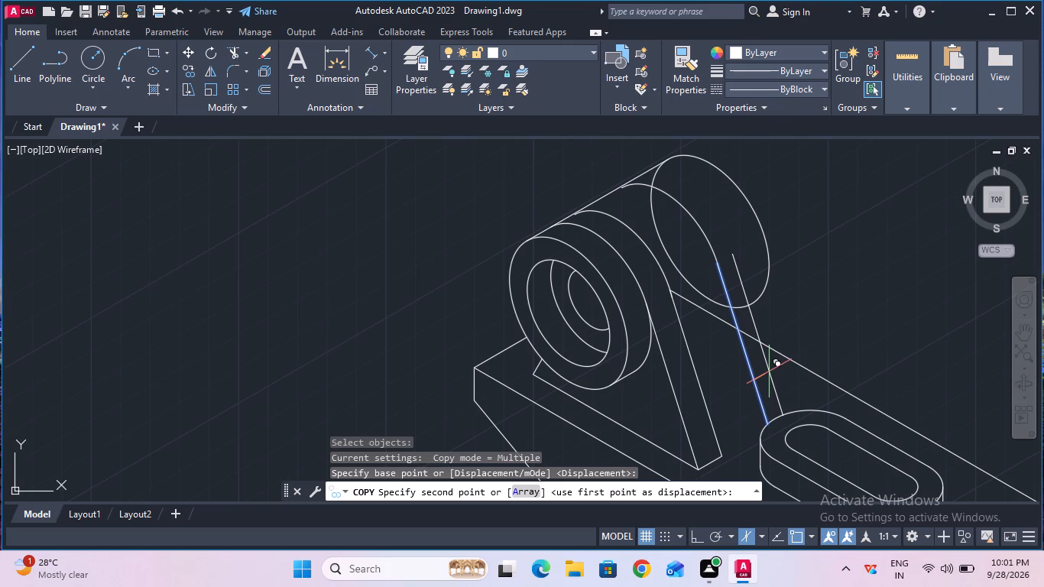
pyautogui.press('1')
pyautogui.press('0')
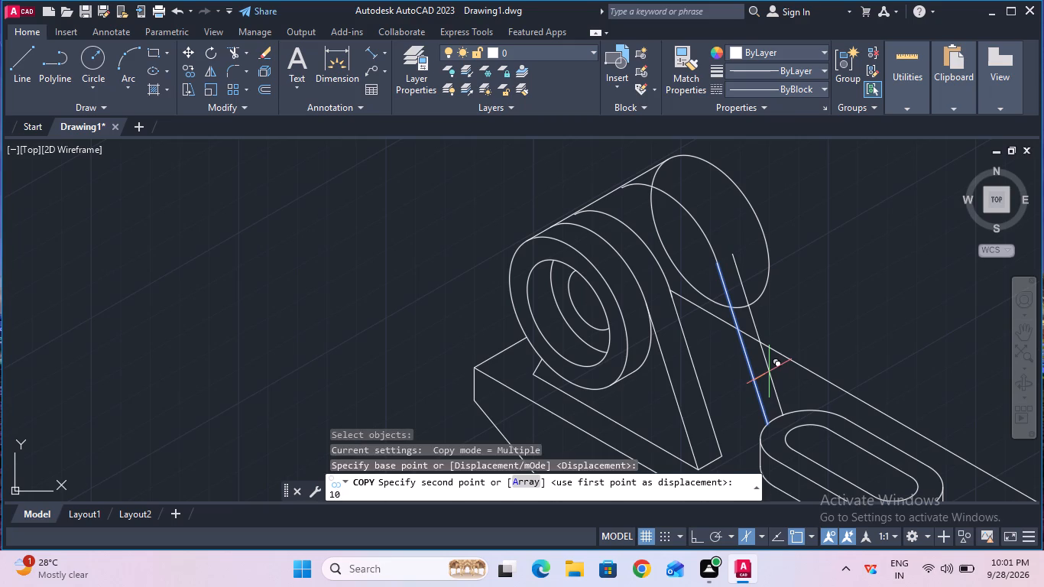
pyautogui.press('Return')
pyautogui.press('Escape')
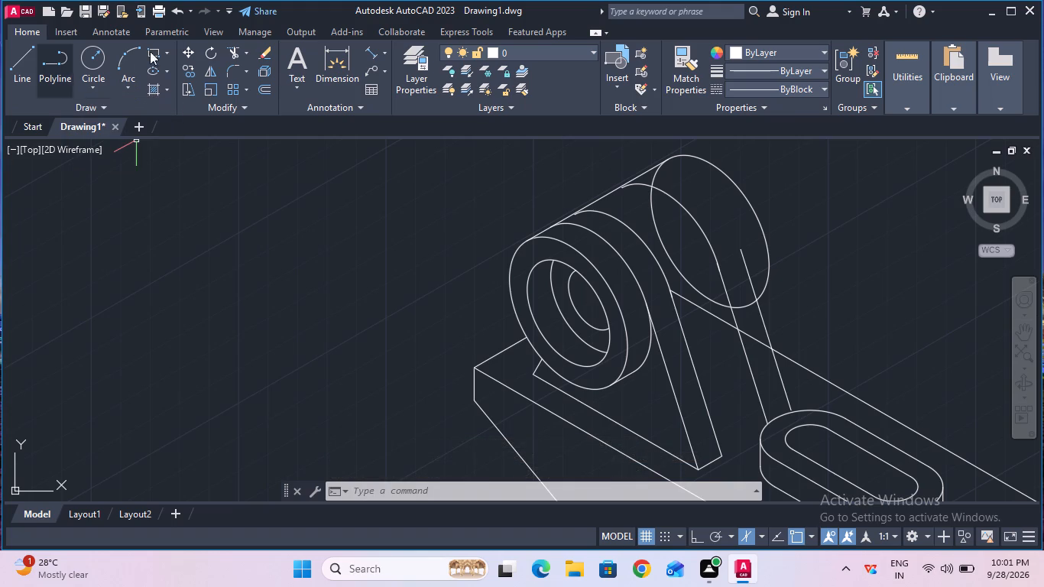
# Extend the lower end of the newest slanted line to the slotted boss's outer outline.
pyautogui.click(245, 52)
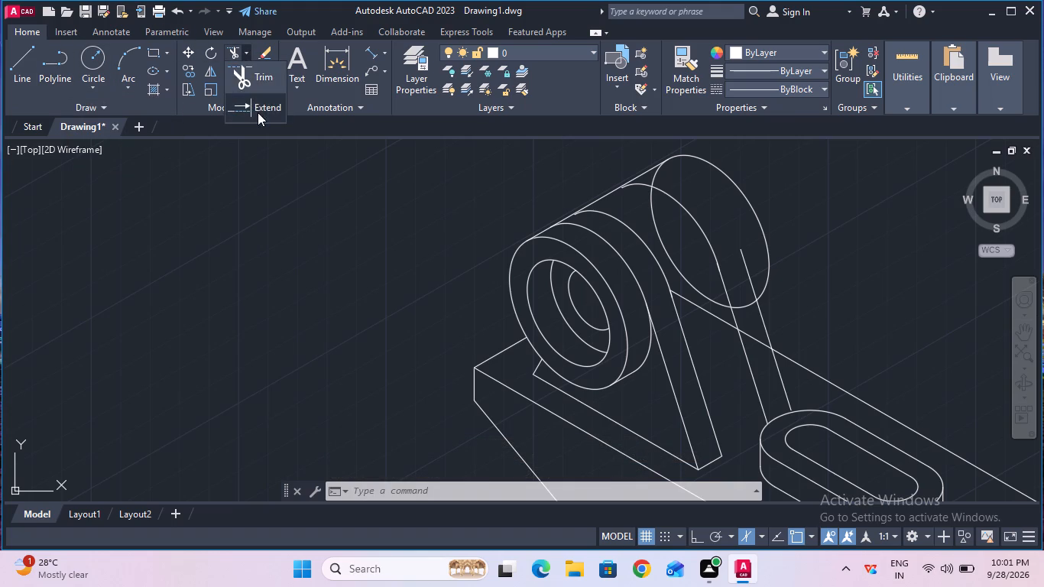
pyautogui.click(258, 112)
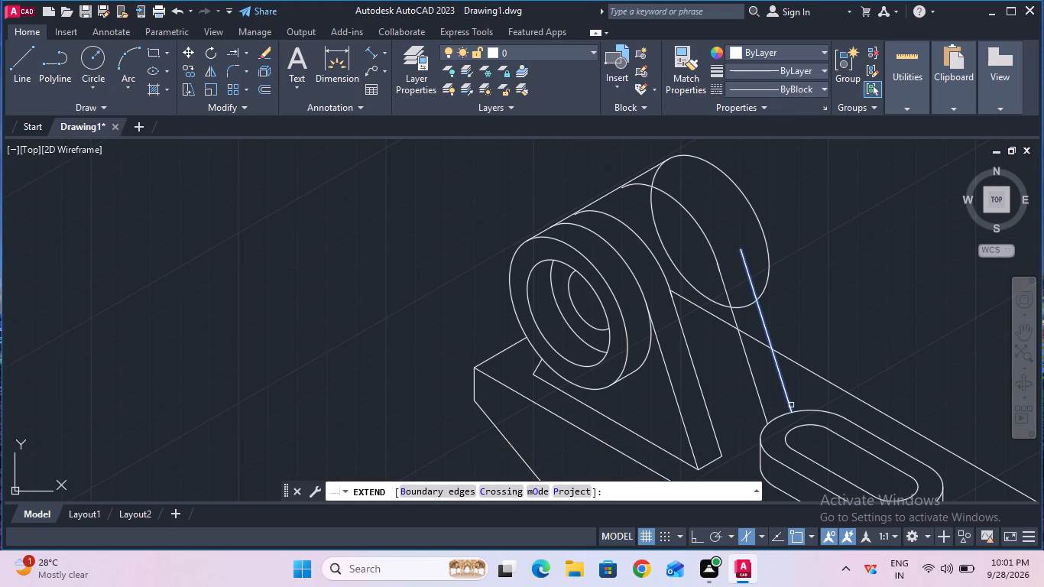
pyautogui.click(791, 405)
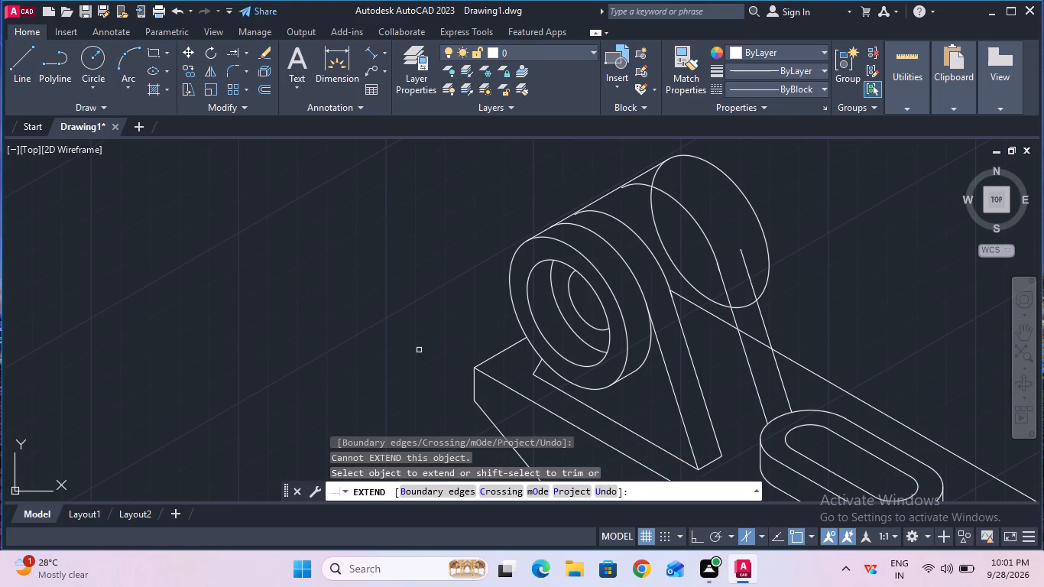
pyautogui.press('Escape')
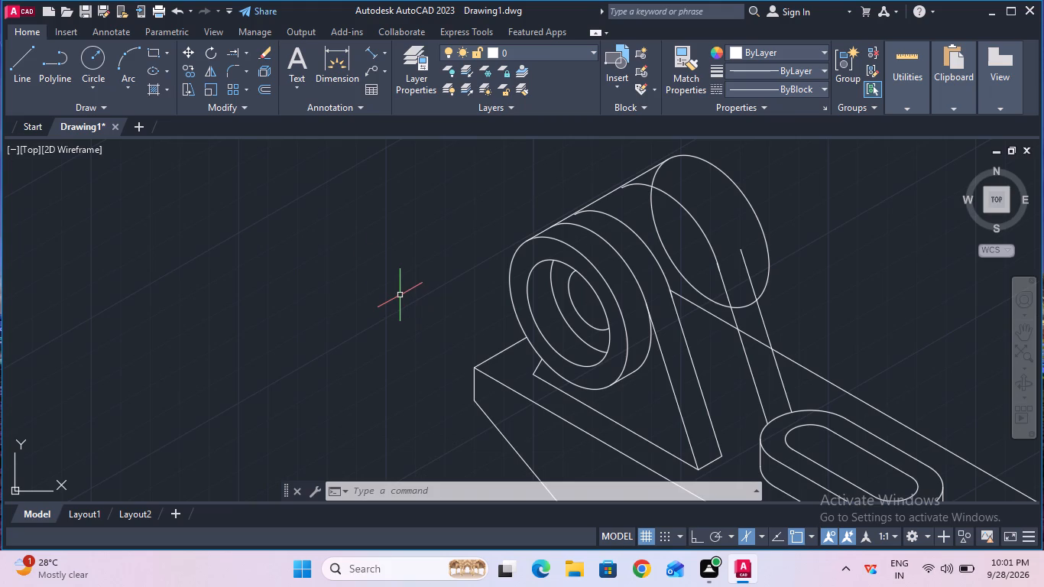
# Trim the cylinder's rear ellipse by removing its hidden portions in front of and behind the second support's arc.
pyautogui.click(245, 50)
pyautogui.click(256, 88)
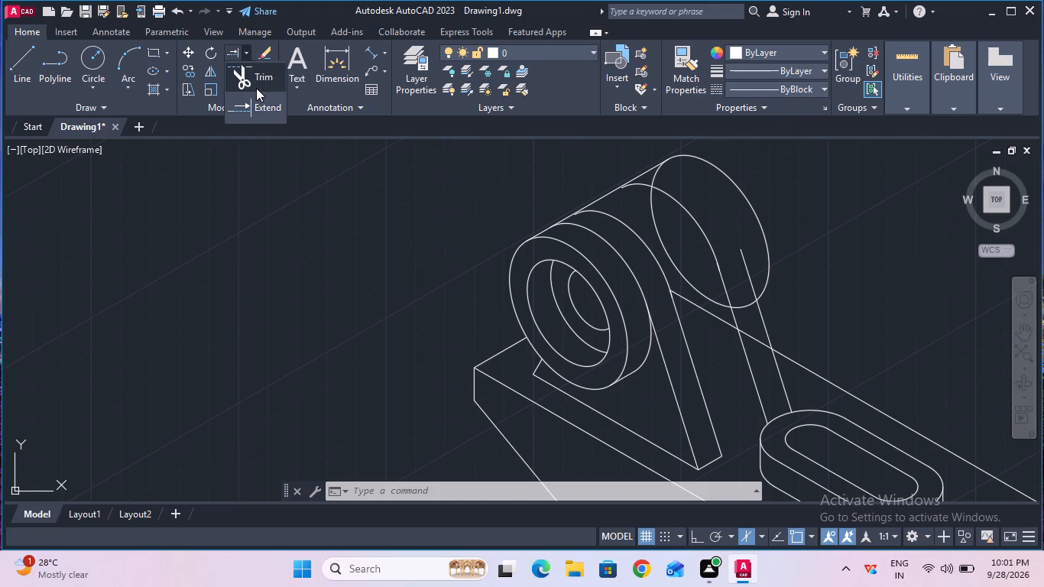
pyautogui.click(673, 260)
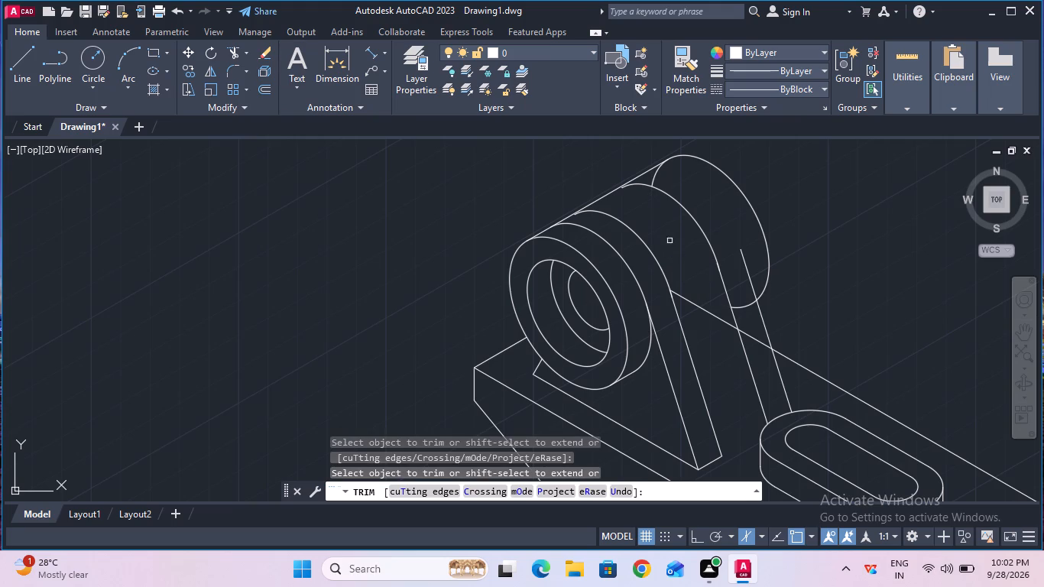
pyautogui.click(656, 181)
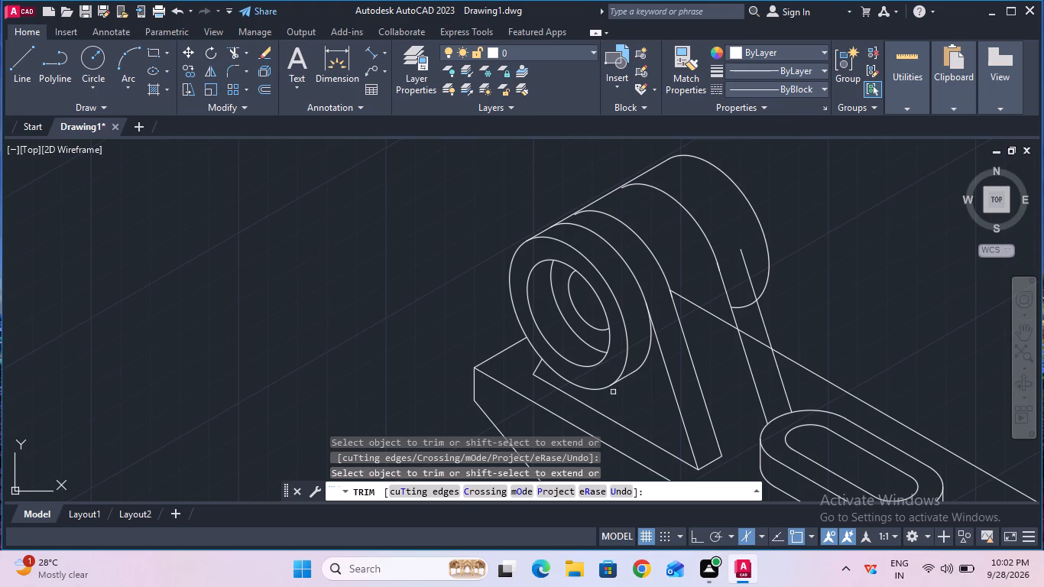
pyautogui.press('Escape')
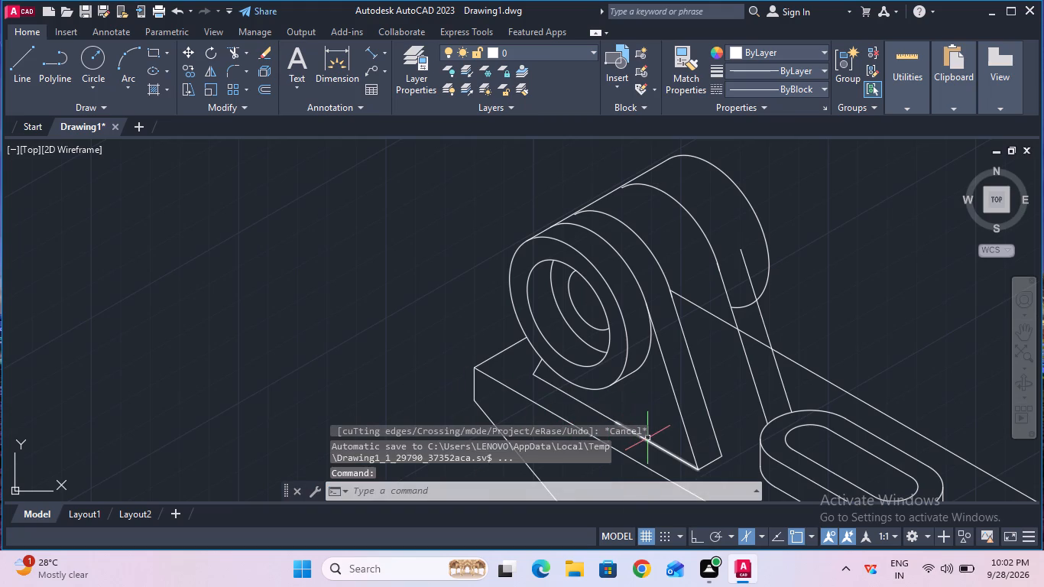
# Copy the short front base edge of the front support 30 units back along the cylinder's axis direction.
pyautogui.click(647, 438)
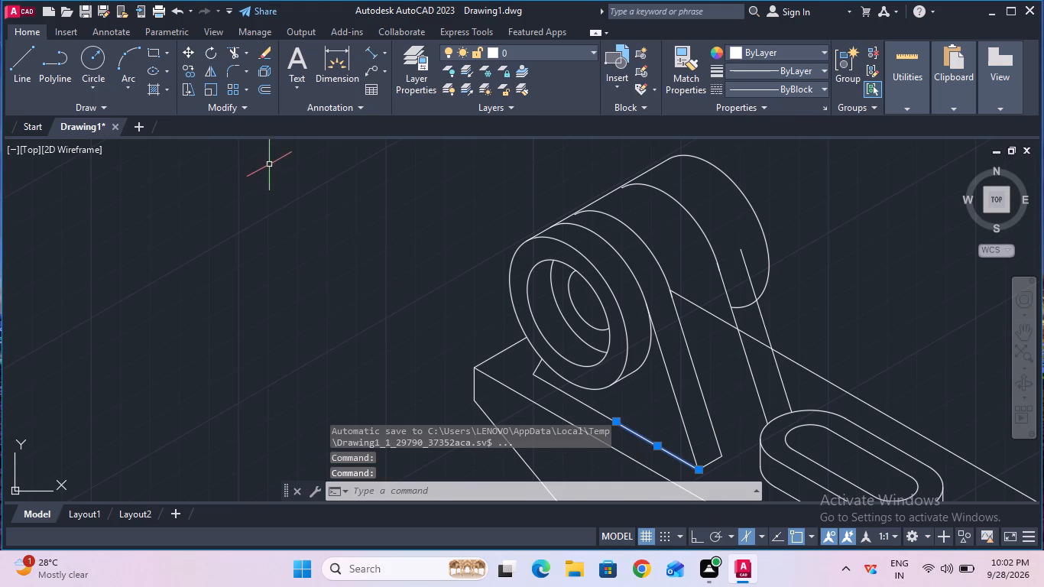
pyautogui.click(189, 72)
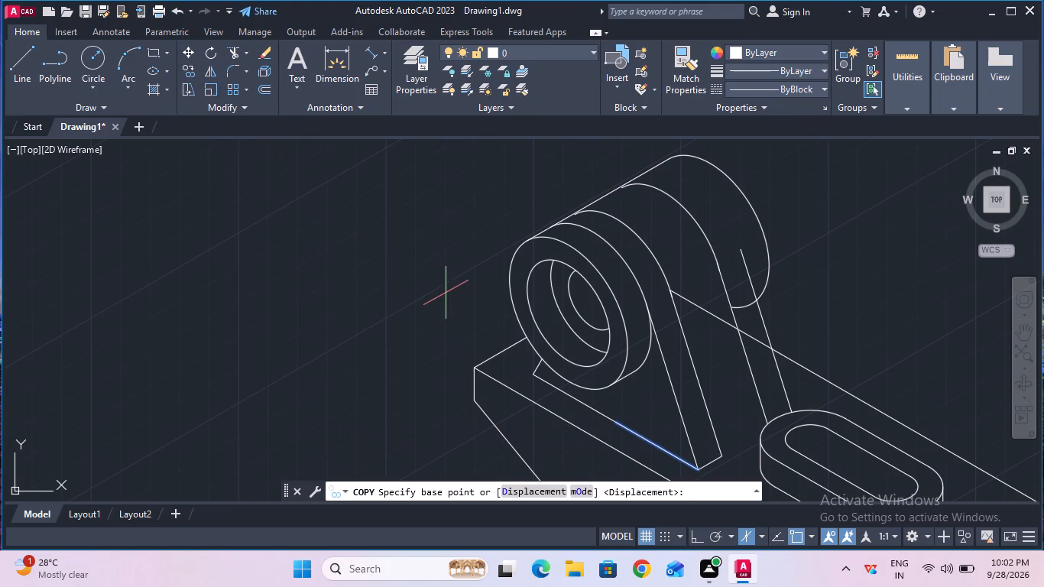
pyautogui.click(658, 443)
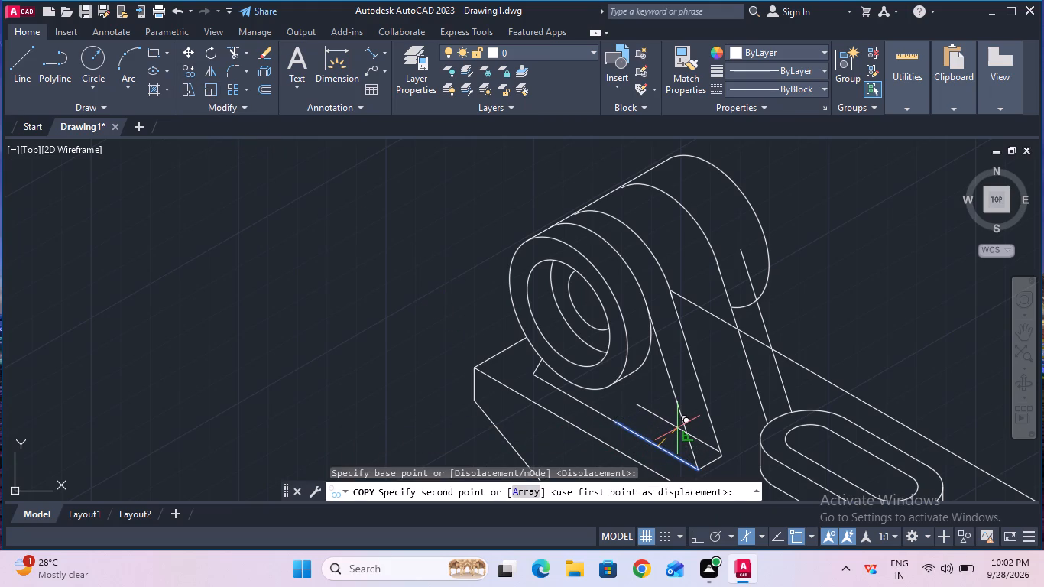
pyautogui.press('3')
pyautogui.press('0')
pyautogui.press('Return')
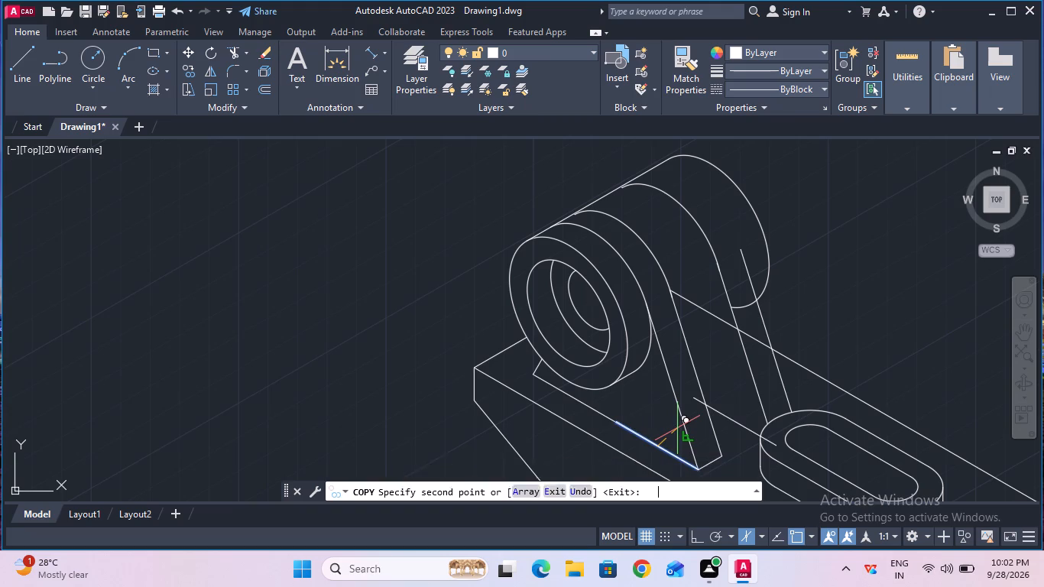
pyautogui.press('Escape')
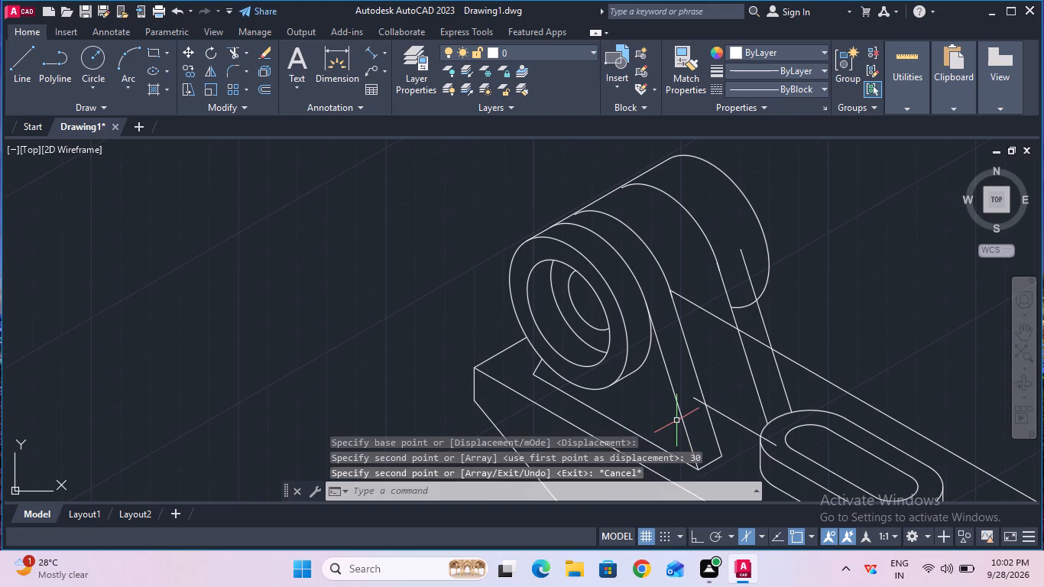
# Trim the copied base line at the front support's rear slanted edge and at the slotted boss's outline.
pyautogui.click(237, 57)
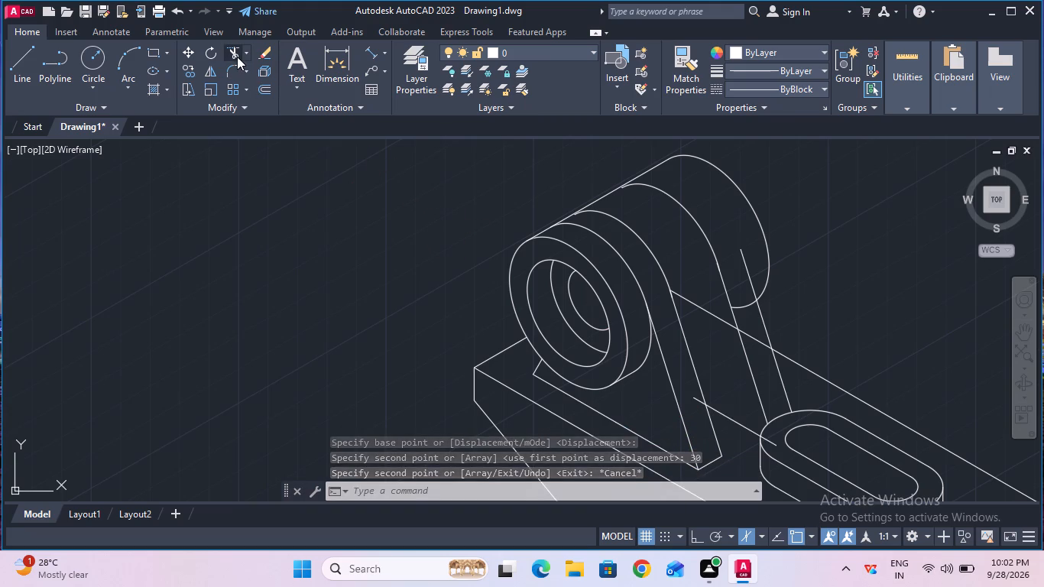
pyautogui.click(699, 403)
pyautogui.click(774, 446)
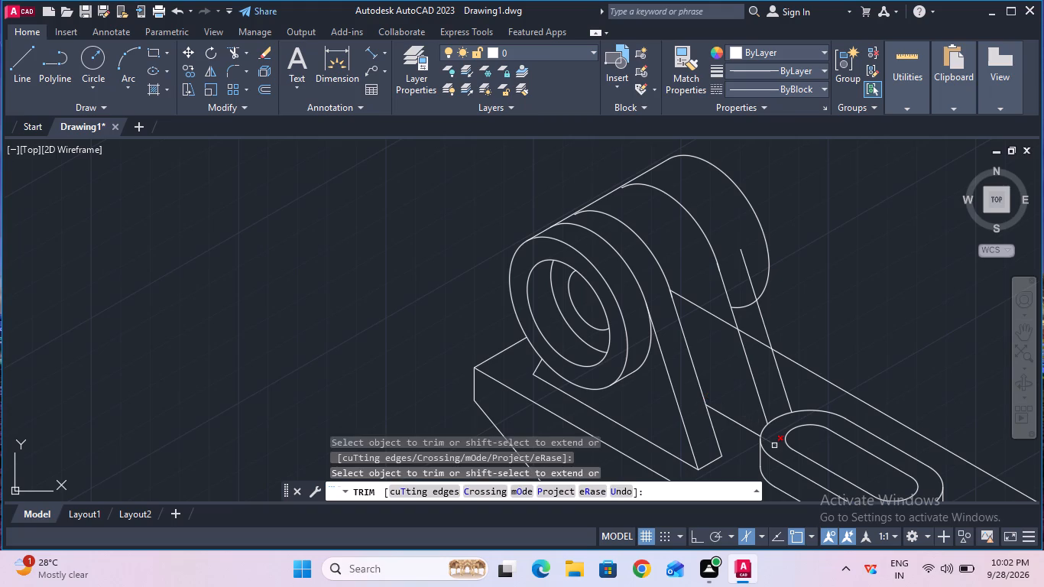
# Trim the rear ellipse's lower end across the second support and the plate's back edge between the supports and behind the second one.
pyautogui.click(742, 308)
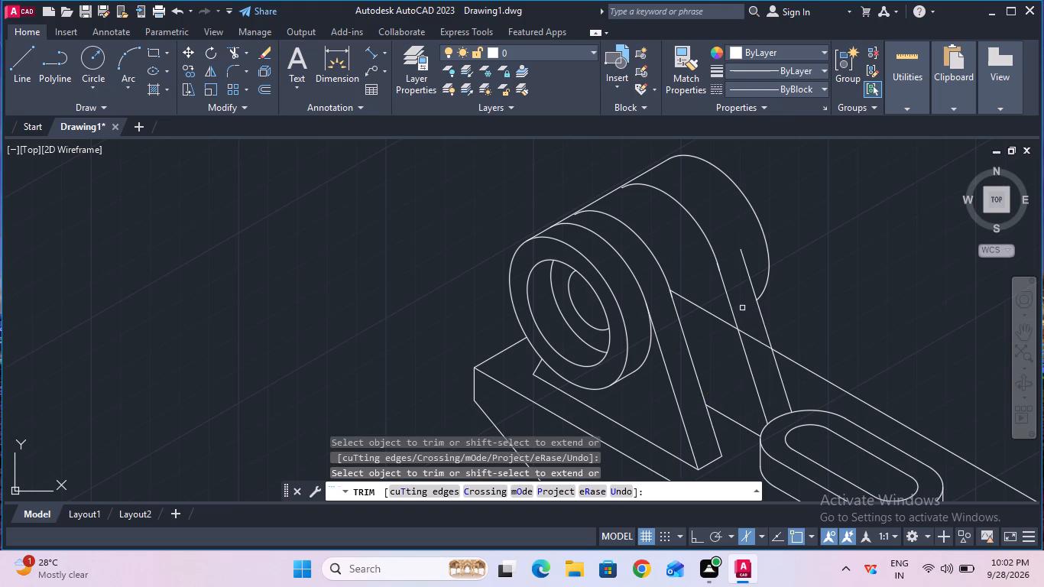
pyautogui.click(710, 310)
pyautogui.click(759, 343)
pyautogui.press('Escape')
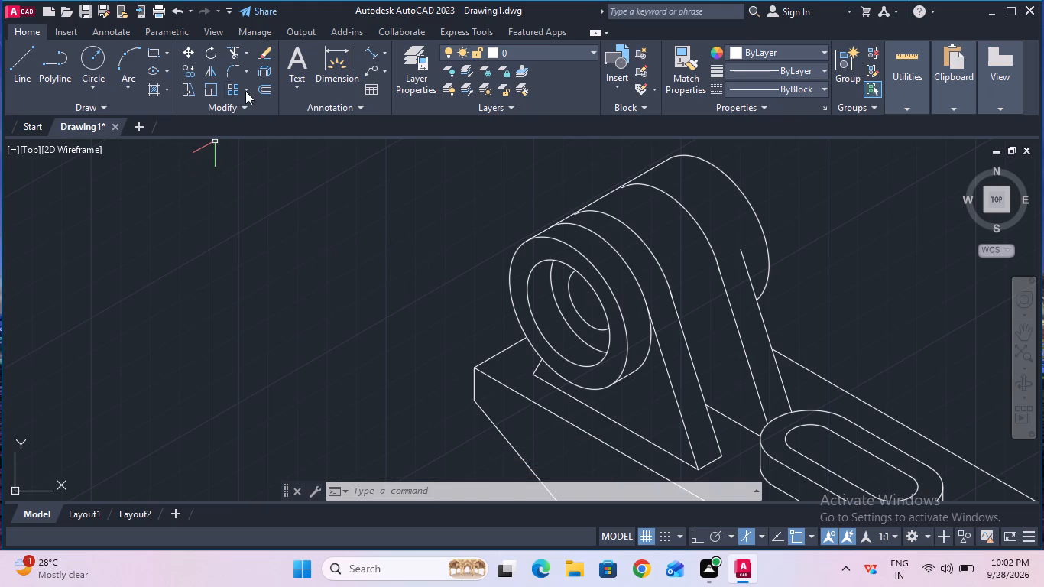
# Draw the cylinder's lower tangent line from the front collar's rear arc to the lower end of the rear ellipse.
pyautogui.click(28, 74)
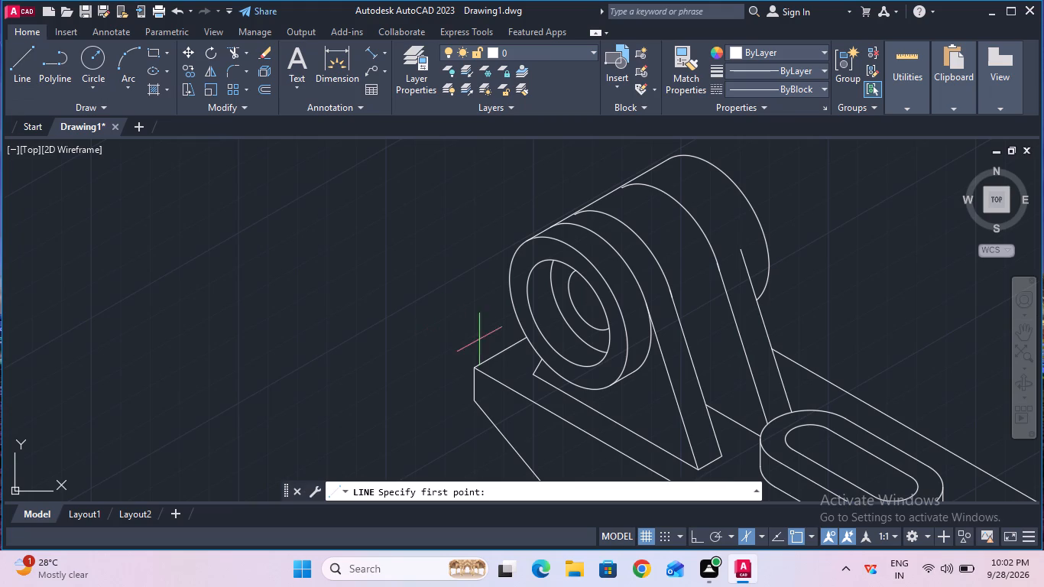
pyautogui.click(636, 371)
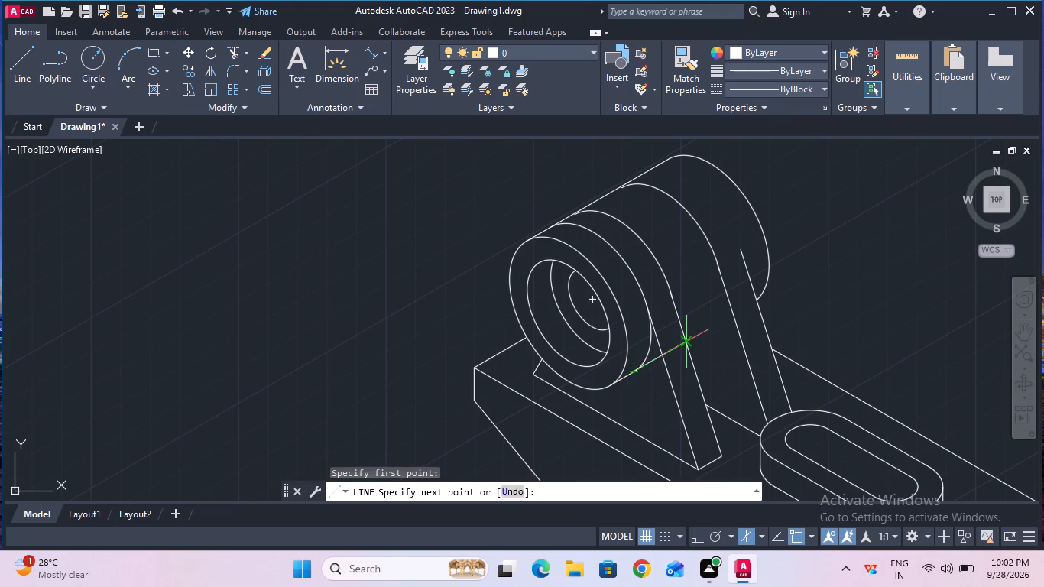
pyautogui.click(752, 308)
pyautogui.press('Escape')
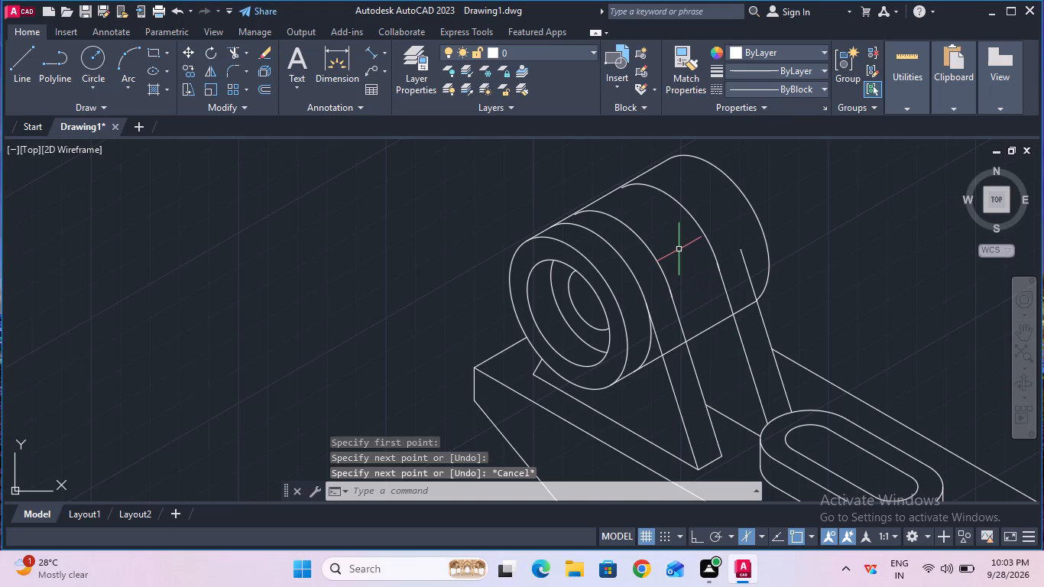
# Trim the lower tangent line across both supports and remove the two supports' arcs from the cylinder's surface.
pyautogui.click(229, 47)
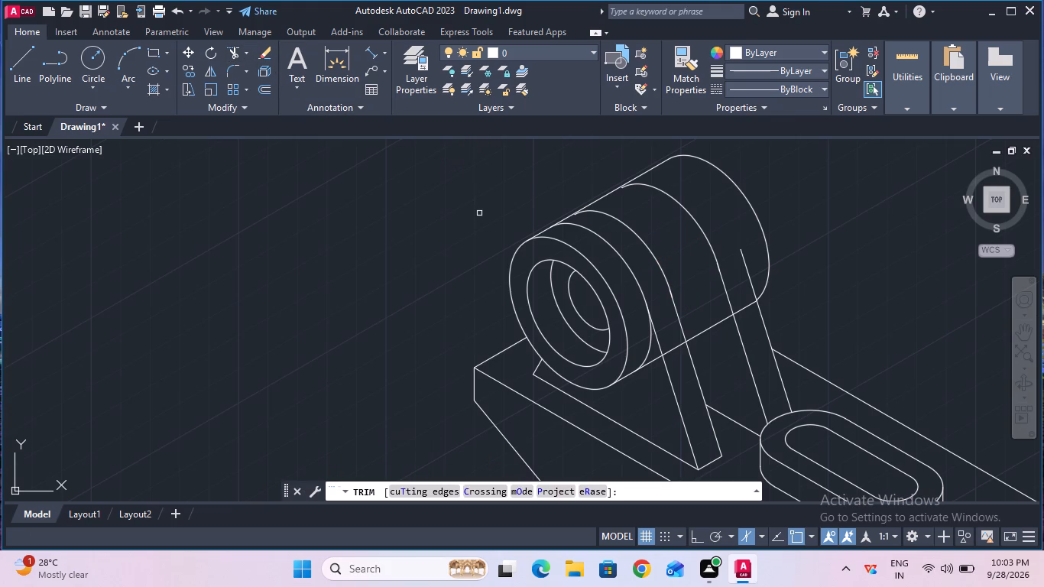
pyautogui.click(679, 344)
pyautogui.click(643, 242)
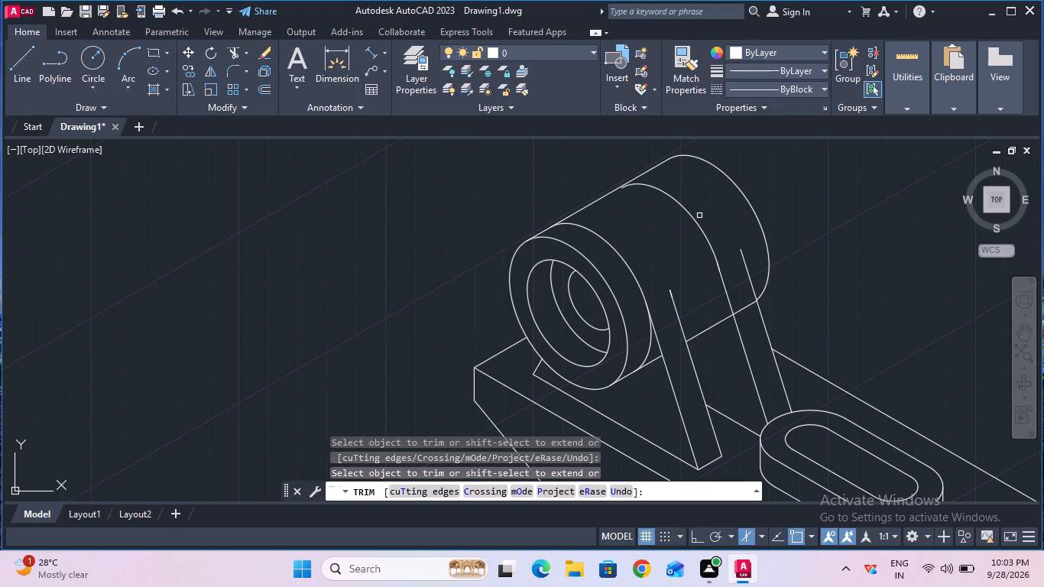
pyautogui.click(692, 218)
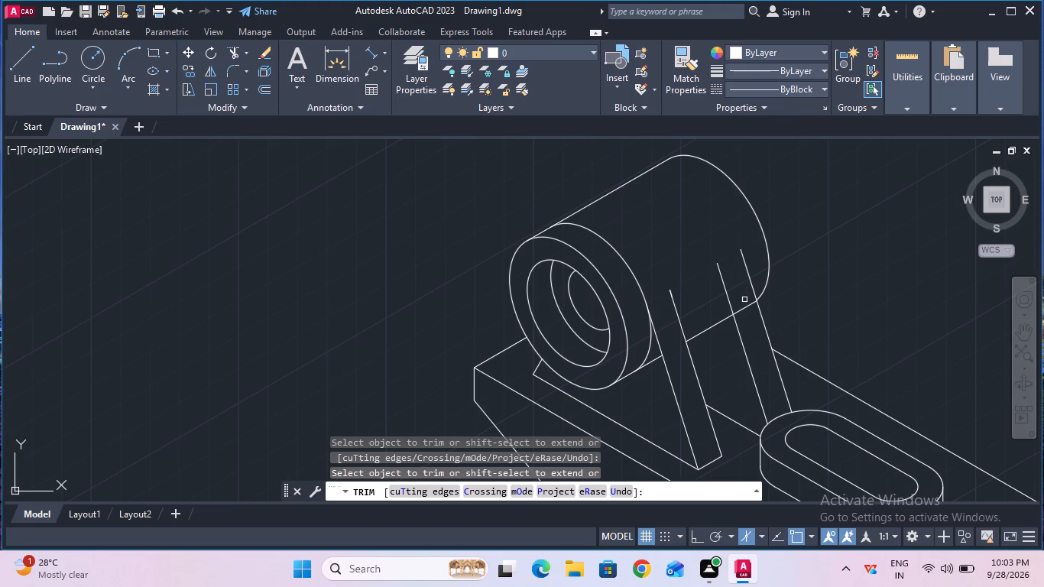
pyautogui.click(744, 306)
pyautogui.press('Escape')
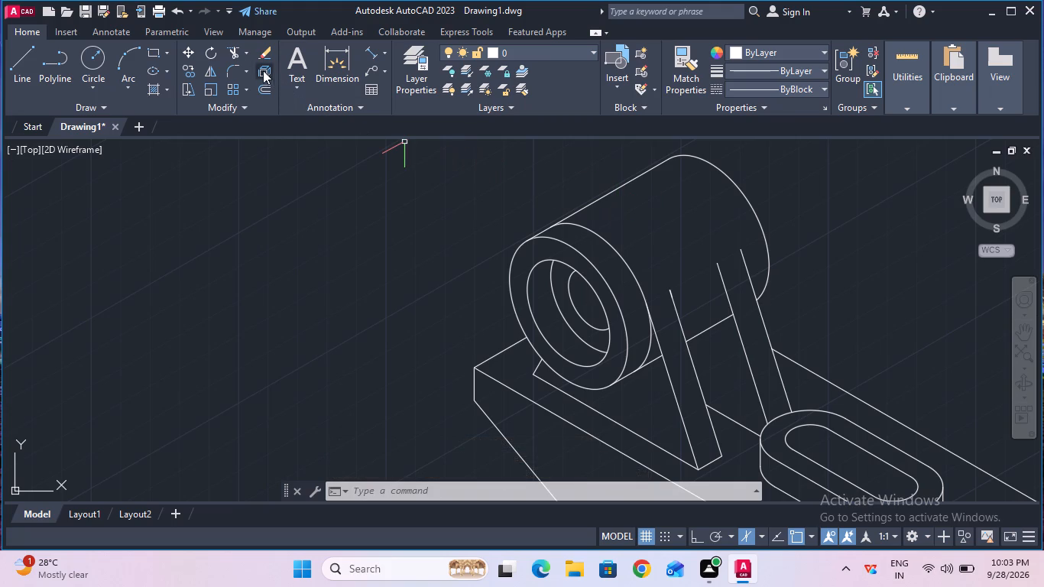
# Trim away the leftover piece of tangent line between the front collar and the front support.
pyautogui.click(236, 56)
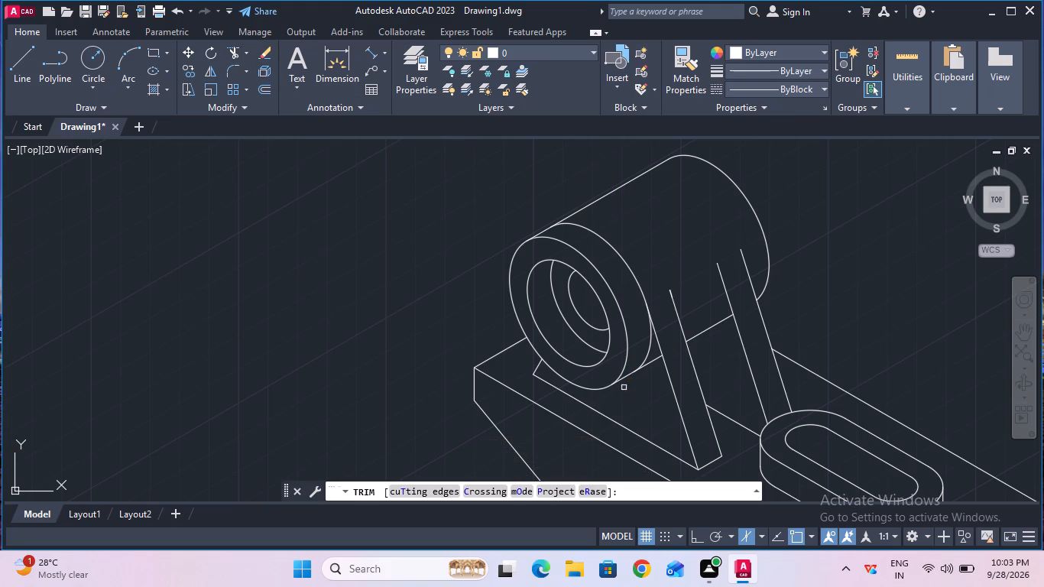
pyautogui.click(653, 362)
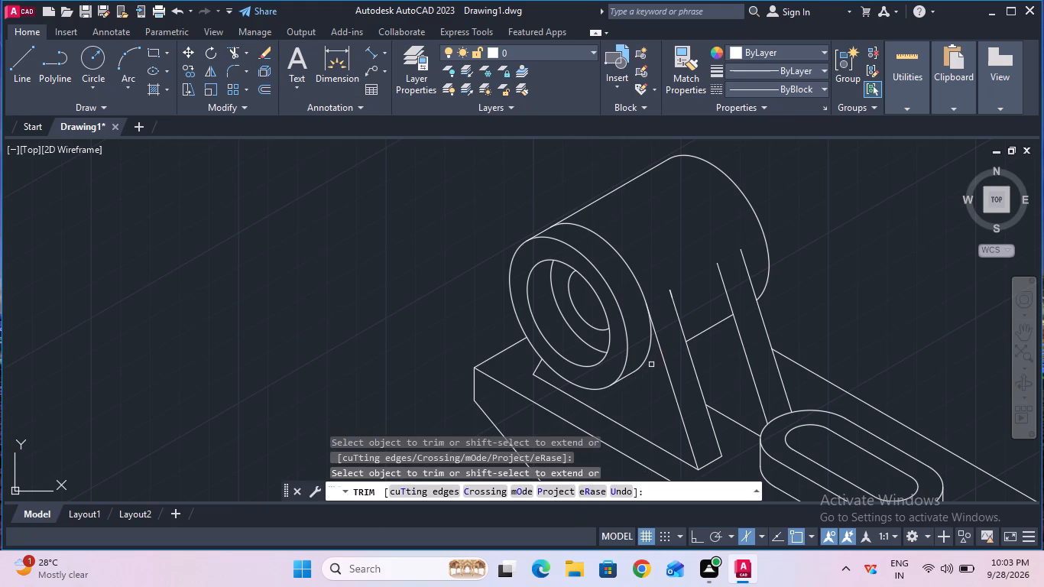
pyautogui.press('Escape')
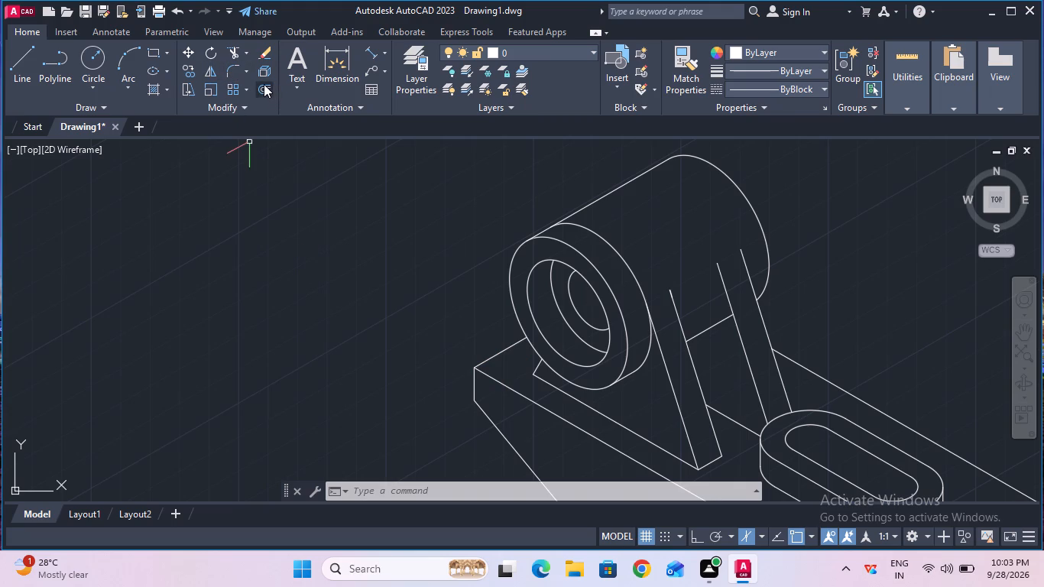
# Copy the front collar's rear arc 30 units back along the cylinder's axis.
pyautogui.click(193, 71)
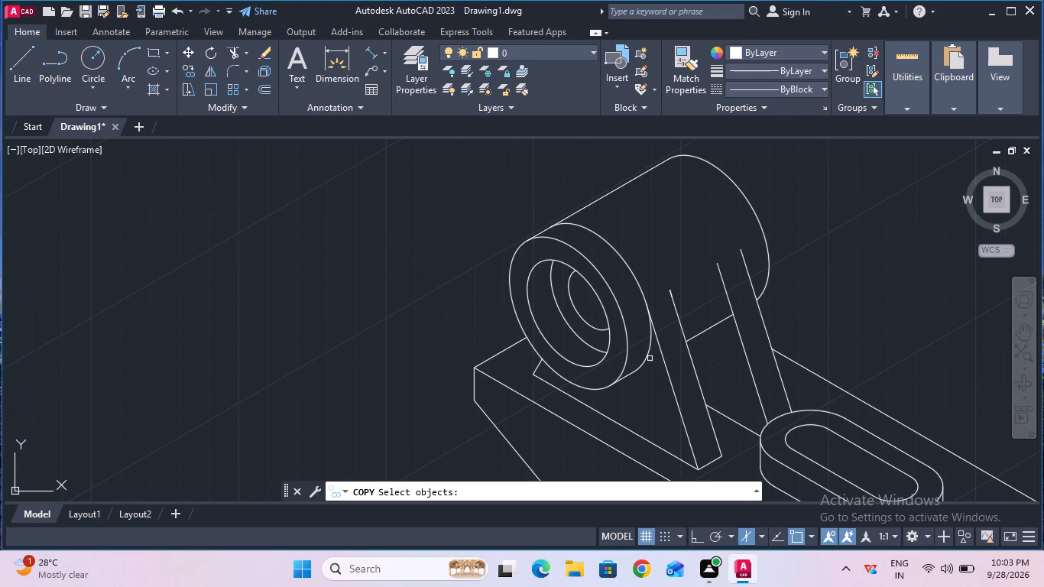
pyautogui.click(648, 357)
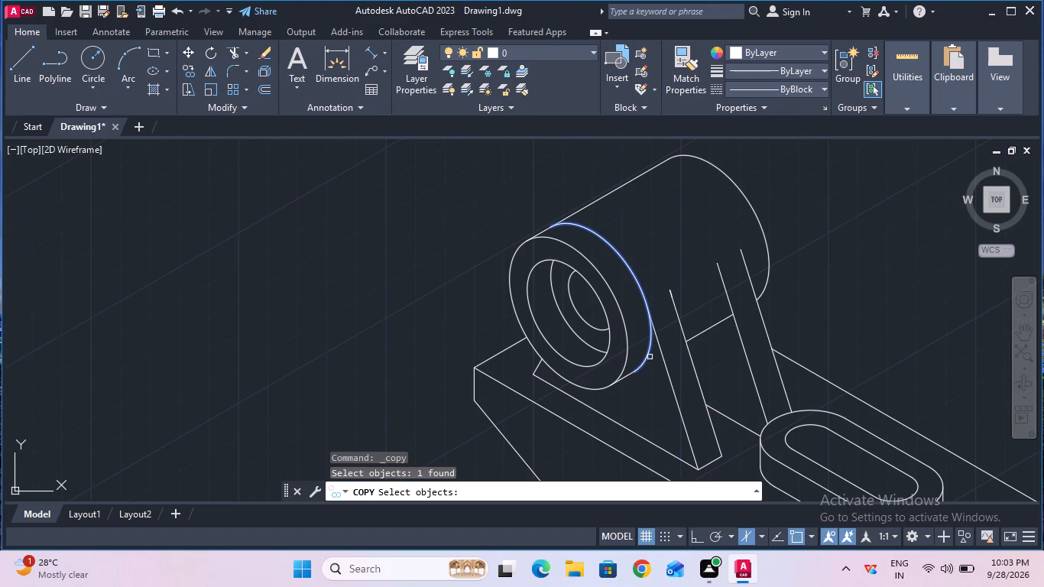
pyautogui.press('Return')
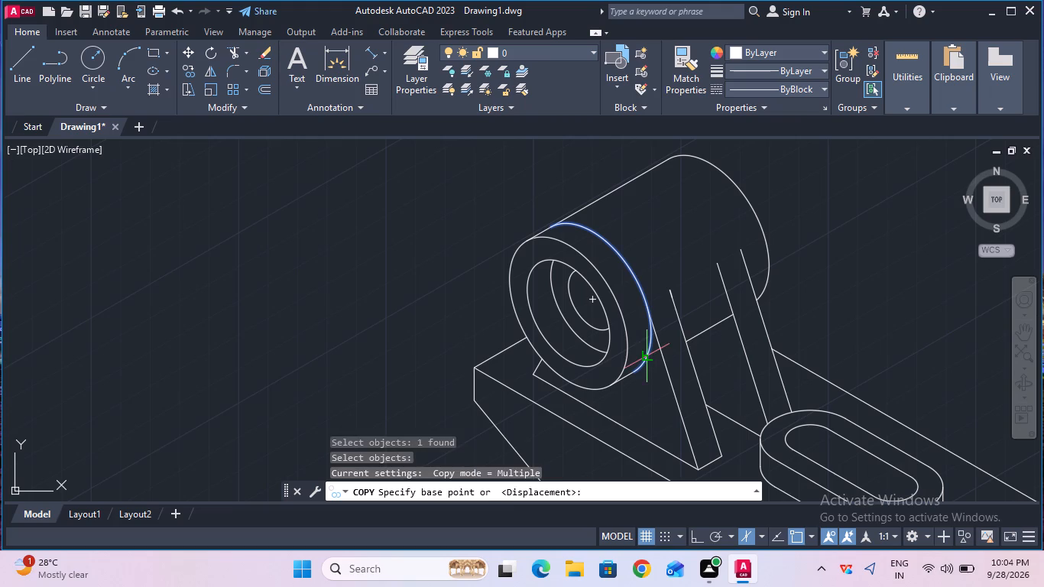
pyautogui.click(591, 300)
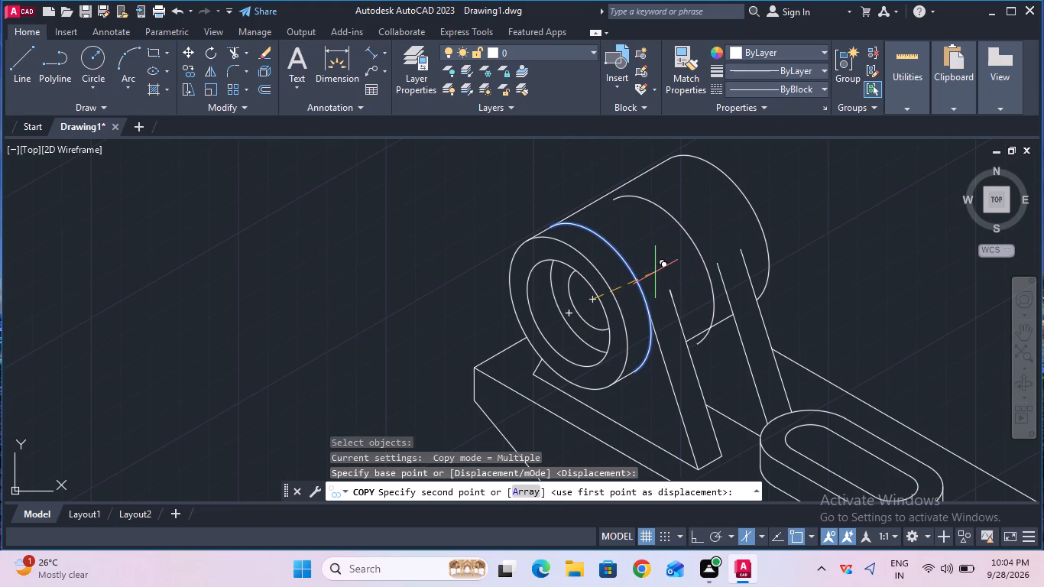
pyautogui.press('3')
pyautogui.press('0')
pyautogui.press('Return')
pyautogui.press('Escape')
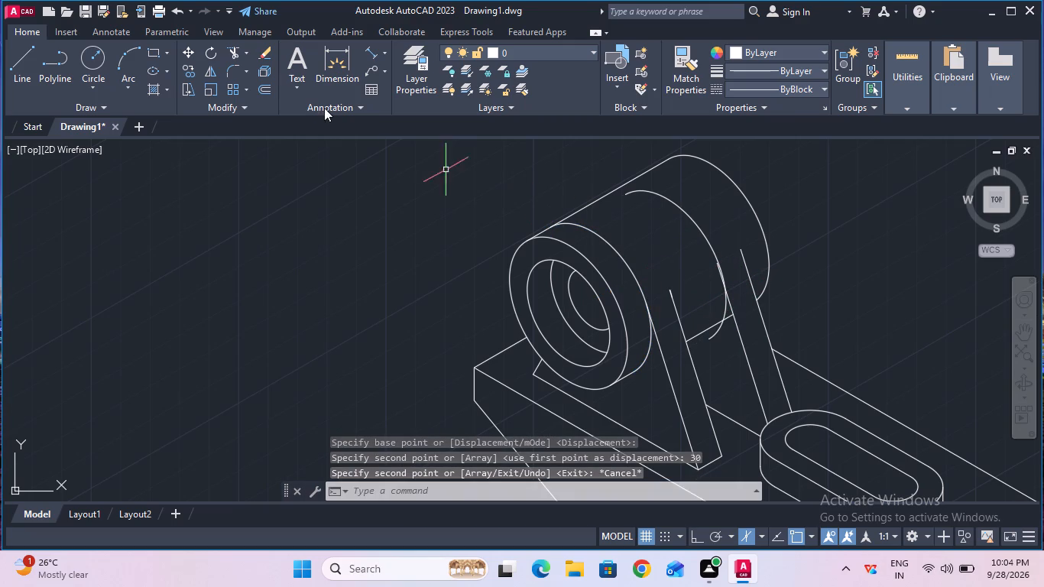
# Trim the excess of the newly copied arc around the second support.
pyautogui.click(235, 55)
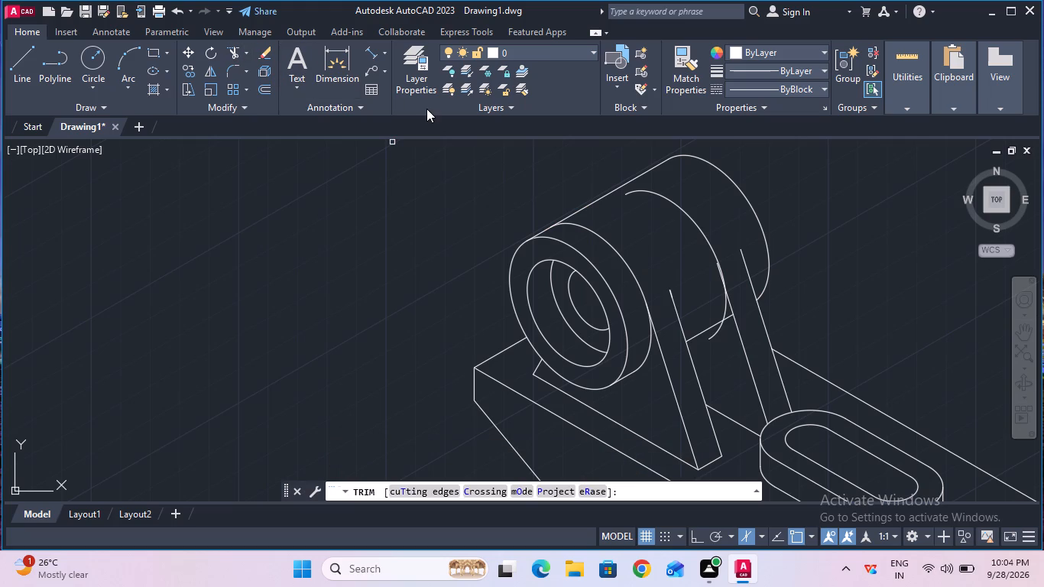
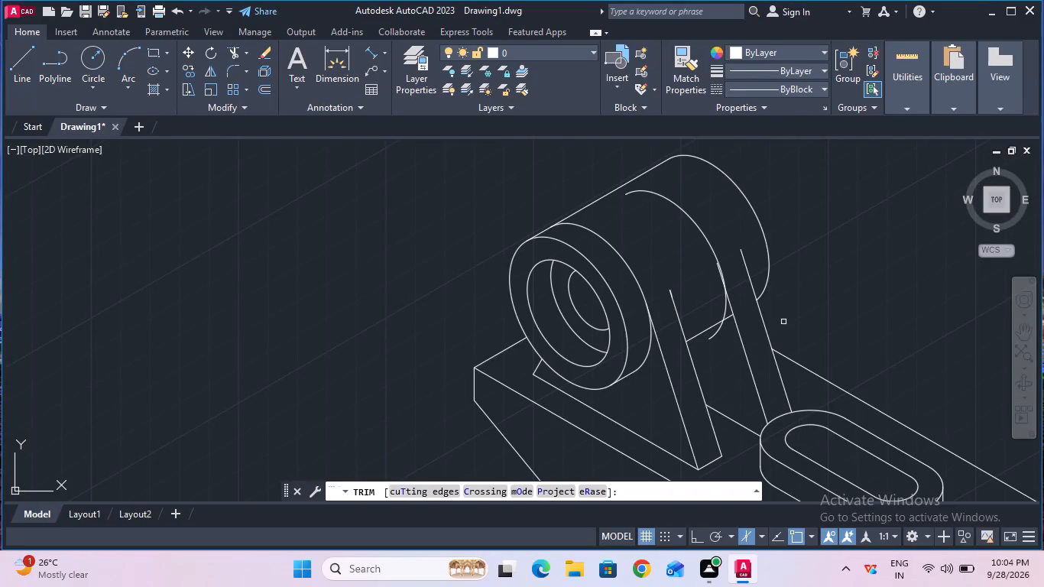
# Trim the copied arc below the tangent line and above the second support, and the tangent line's excess beside that support.
pyautogui.keyDown('ctrl'); pyautogui.scroll(2, 734, 323); pyautogui.keyUp('ctrl')
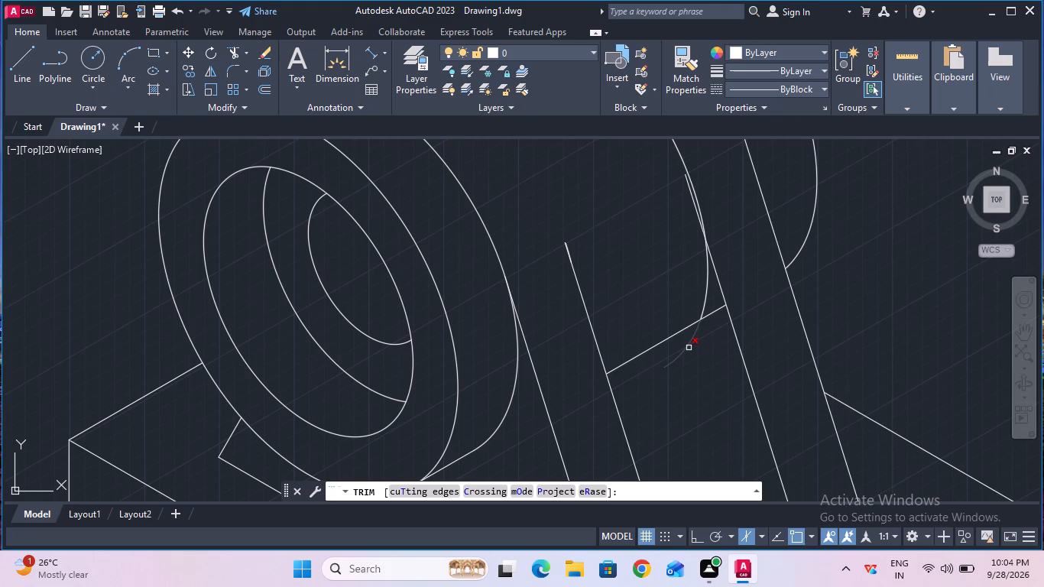
pyautogui.click(689, 349)
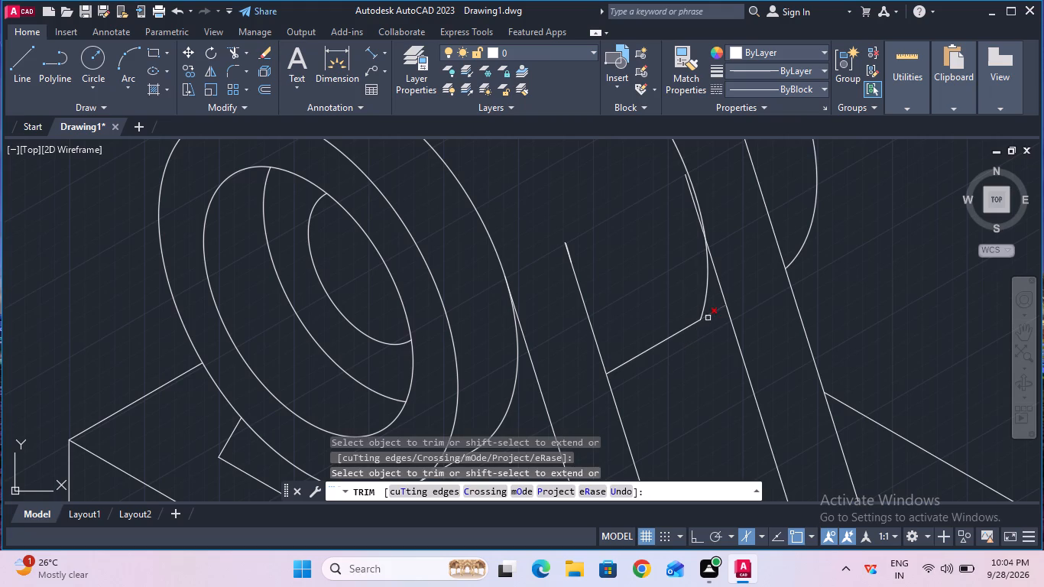
pyautogui.click(711, 316)
pyautogui.keyDown('ctrl'); pyautogui.scroll(-1, 711, 316); pyautogui.keyUp('ctrl')
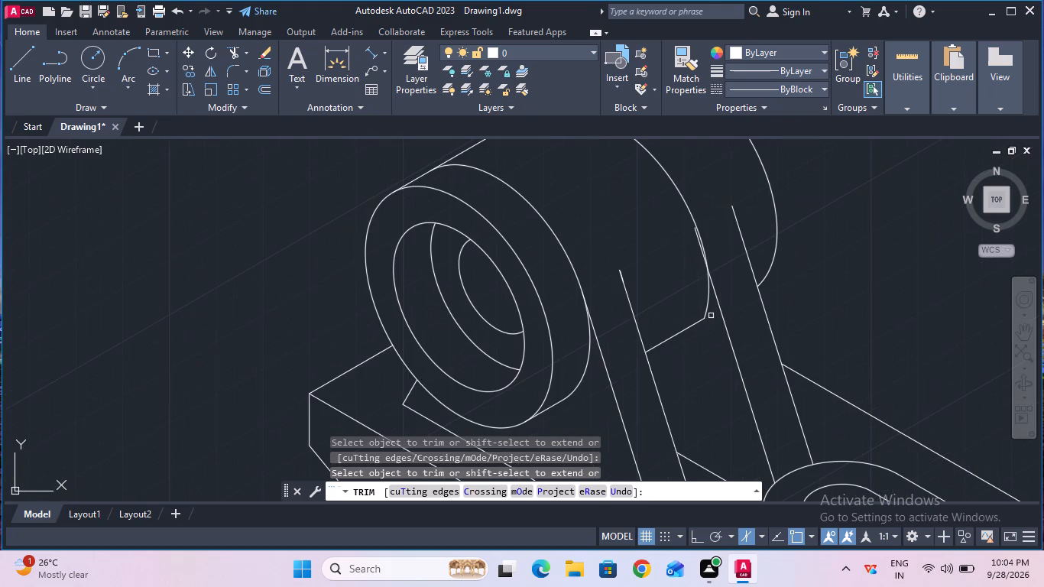
pyautogui.click(692, 213)
pyautogui.keyDown('ctrl'); pyautogui.scroll(-3, 692, 212); pyautogui.keyUp('ctrl')
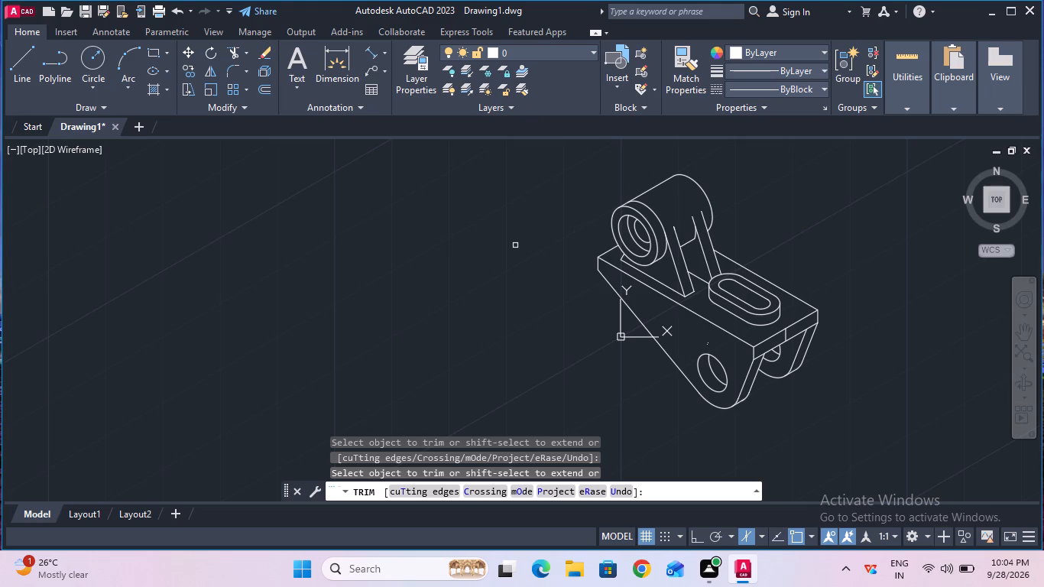
pyautogui.press('Escape')
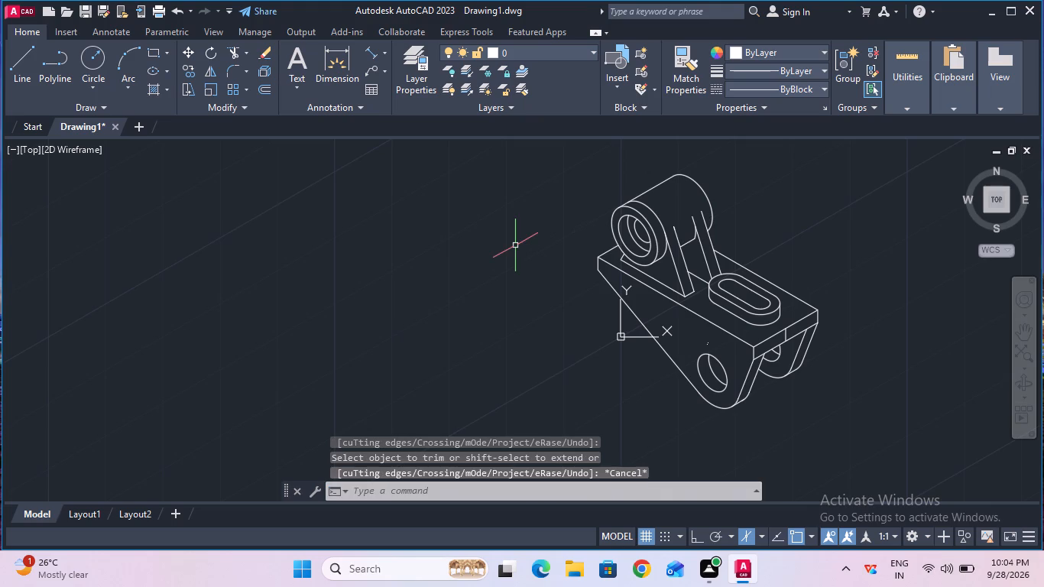
# Select the whole bracket and join its lines and arcs.
pyautogui.keyDown('ctrl'); pyautogui.scroll(-1, 515, 245); pyautogui.keyUp('ctrl')
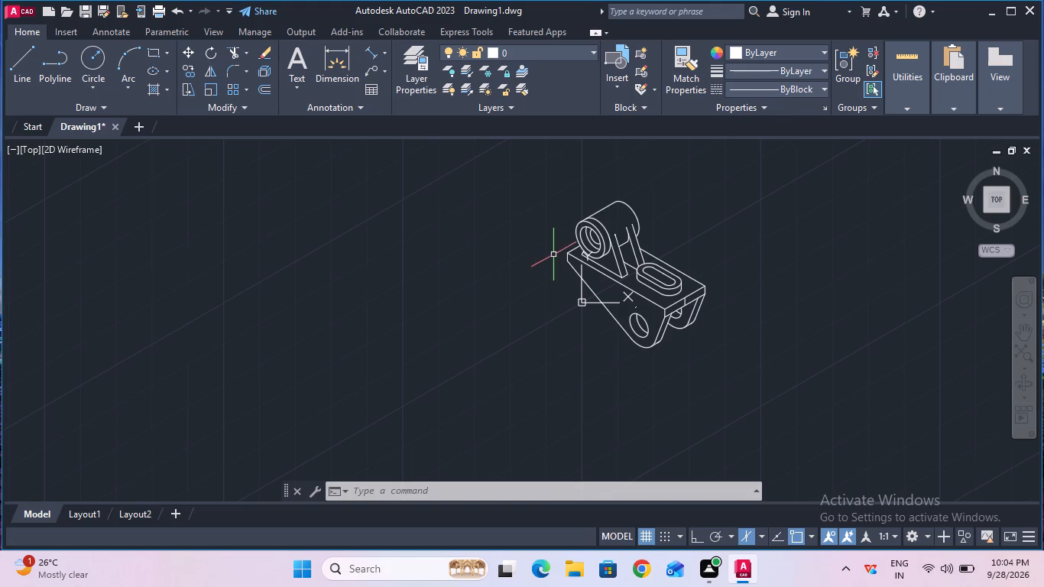
pyautogui.keyDown('ctrl'); pyautogui.scroll(3, 553, 255); pyautogui.keyUp('ctrl')
pyautogui.keyDown('ctrl'); pyautogui.scroll(-1, 553, 255); pyautogui.keyUp('ctrl')
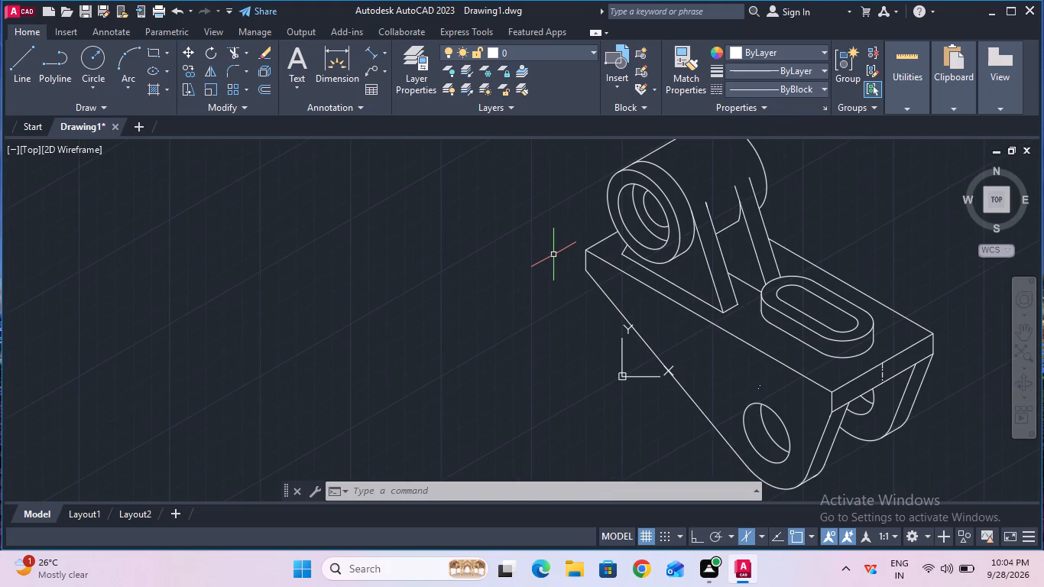
pyautogui.keyDown('ctrl'); pyautogui.scroll(-2, 553, 255); pyautogui.keyUp('ctrl')
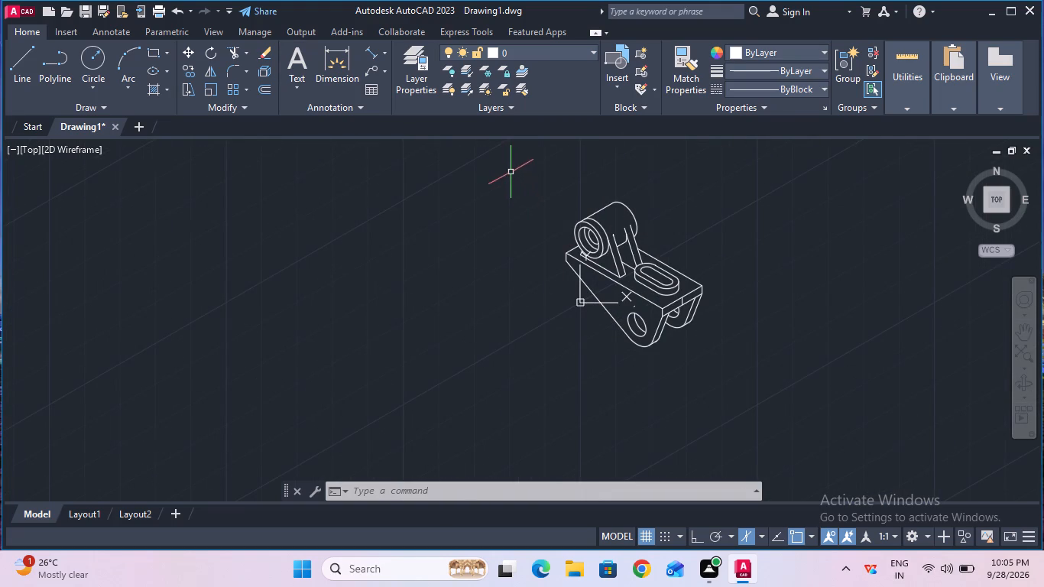
pyautogui.click(511, 173)
pyautogui.click(725, 394)
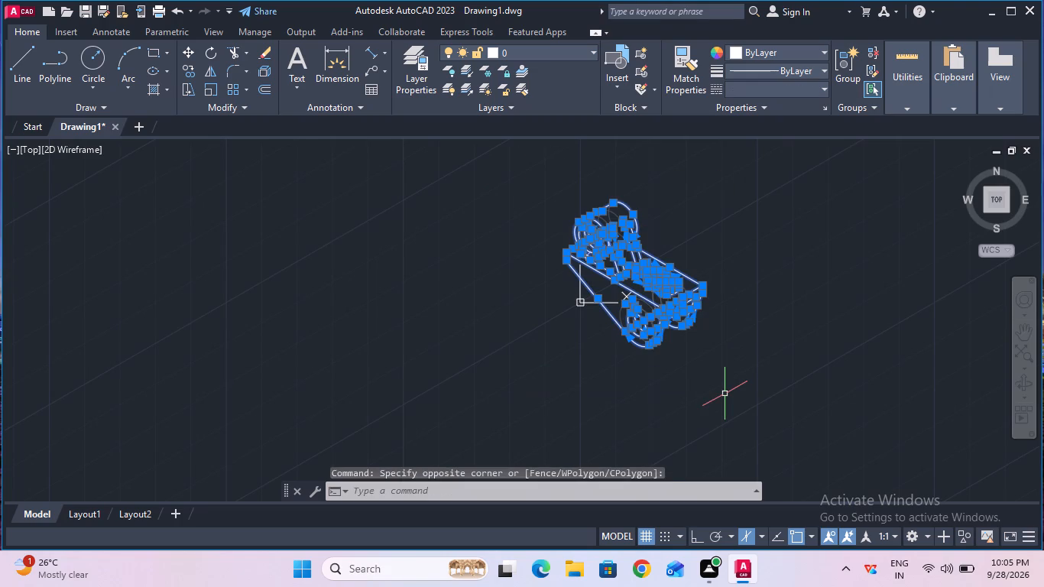
pyautogui.write('joi')
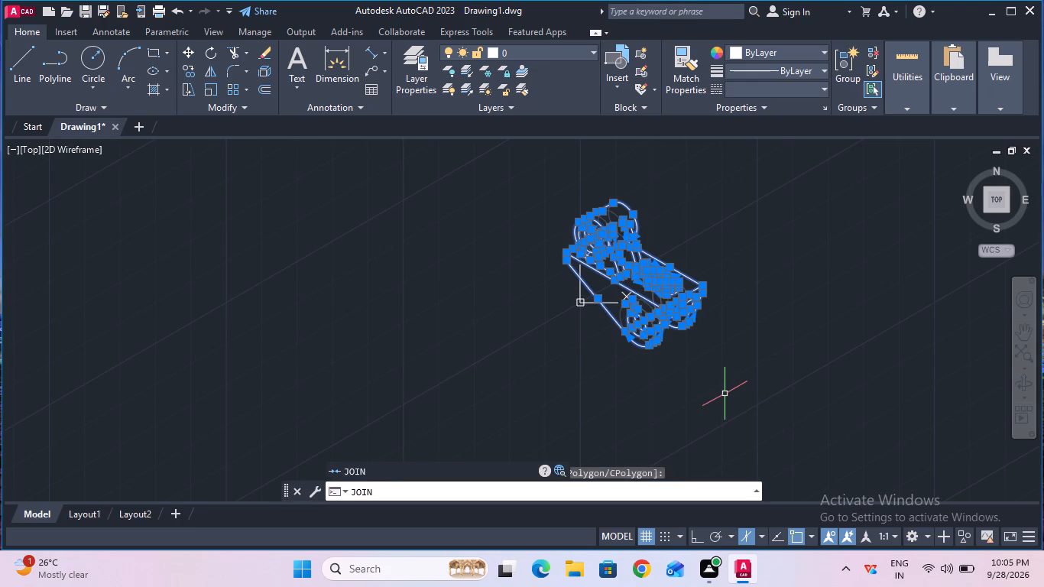
pyautogui.click(390, 475)
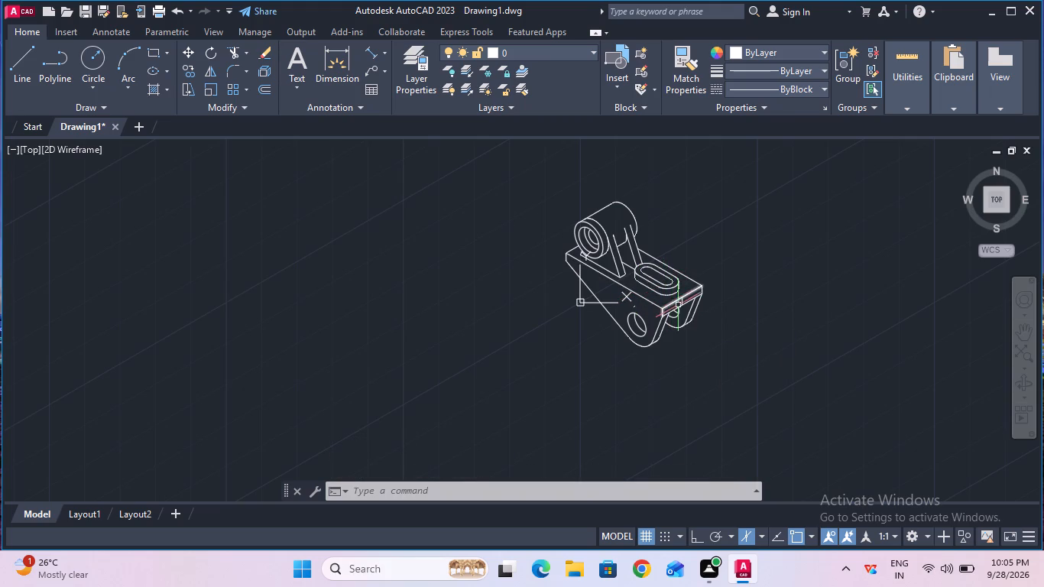
# Trim away the short dashed vertical line on the base plate's end face.
pyautogui.keyDown('ctrl'); pyautogui.scroll(3, 689, 287); pyautogui.keyUp('ctrl')
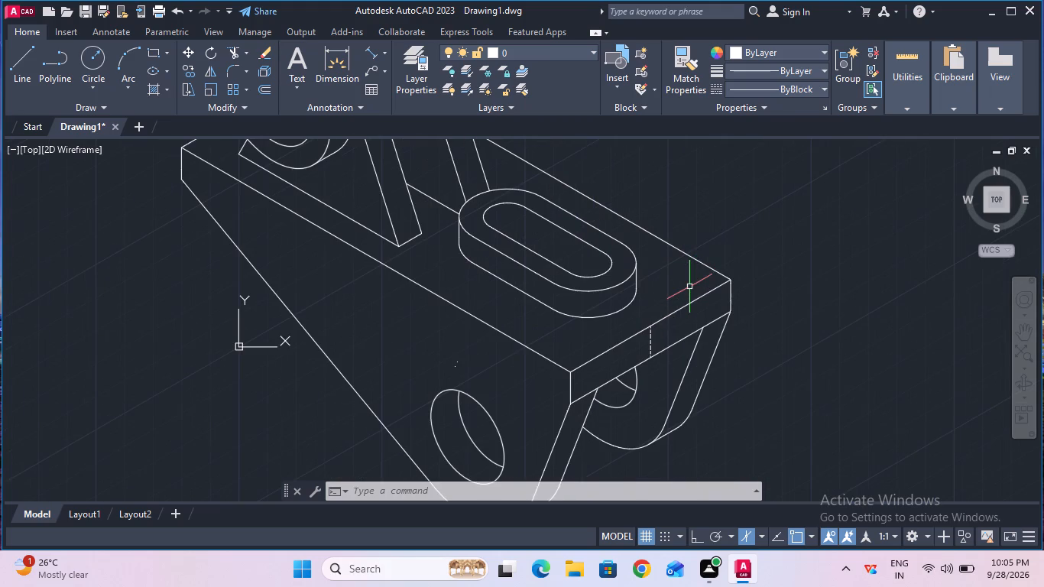
pyautogui.click(236, 51)
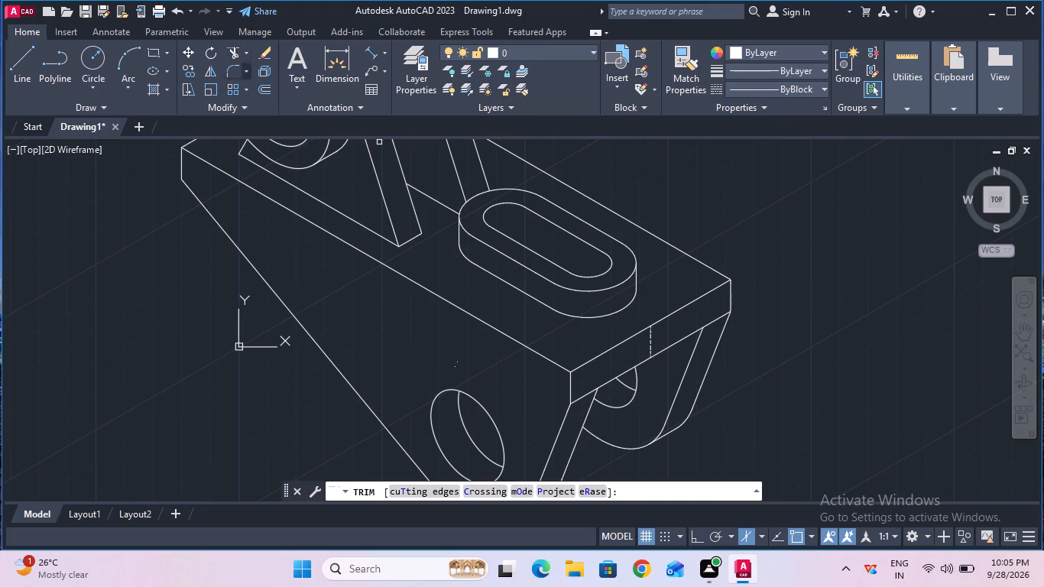
pyautogui.click(652, 348)
pyautogui.keyDown('ctrl'); pyautogui.scroll(-4, 652, 348); pyautogui.keyUp('ctrl')
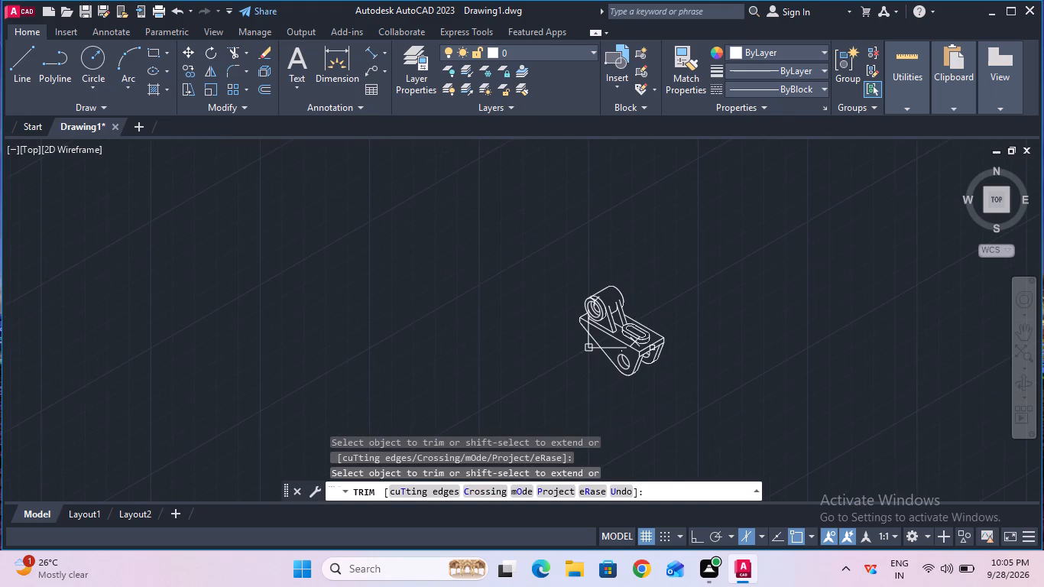
pyautogui.hscroll(2, 652, 348)
pyautogui.press('Escape')
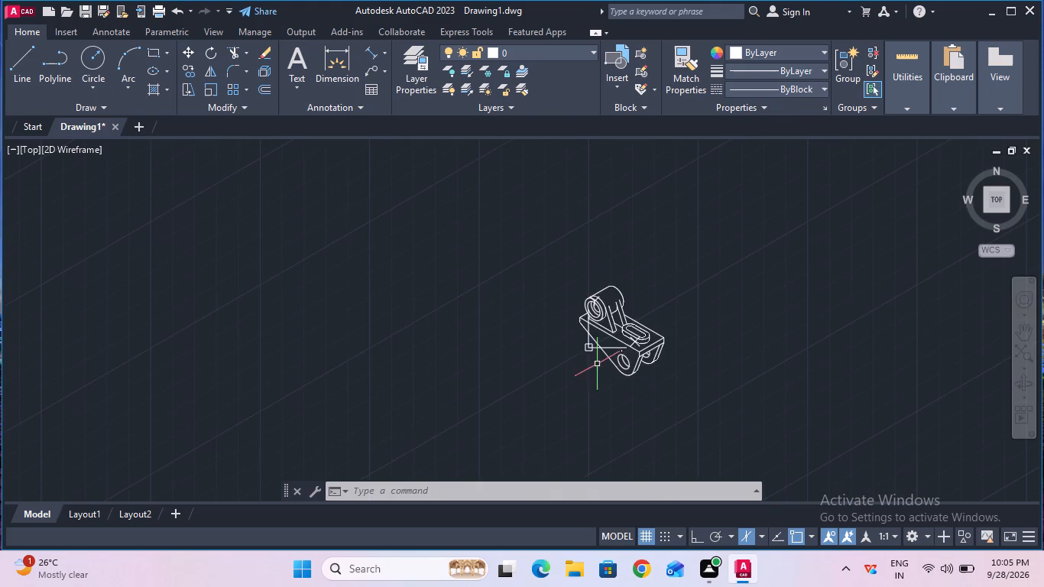
# Turn off log file recording with the LOGFILEOFF command.
pyautogui.keyDown('ctrl'); pyautogui.scroll(2, 597, 364); pyautogui.keyUp('ctrl')
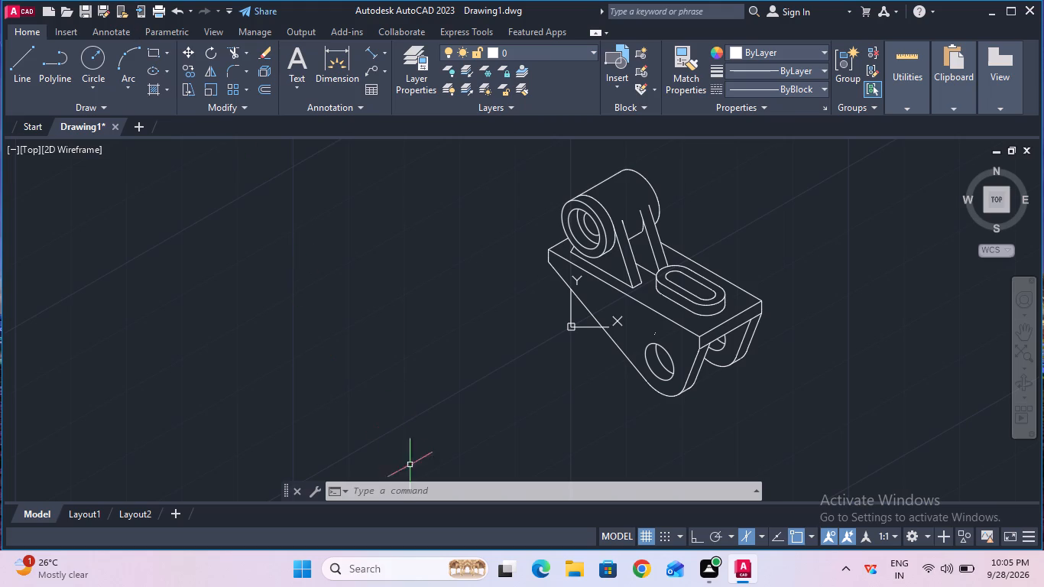
pyautogui.click(417, 489)
pyautogui.write('log')
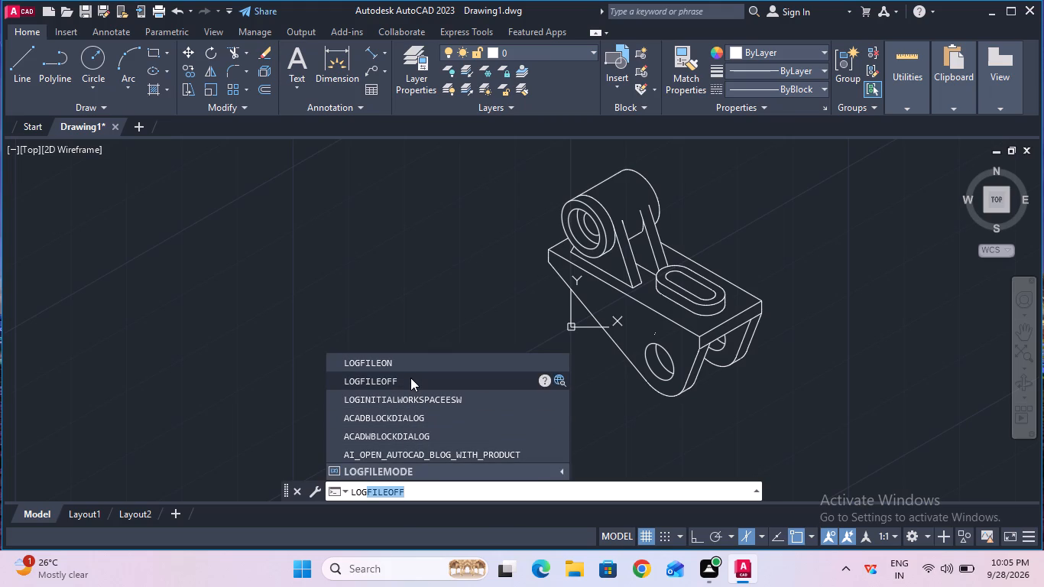
pyautogui.click(410, 378)
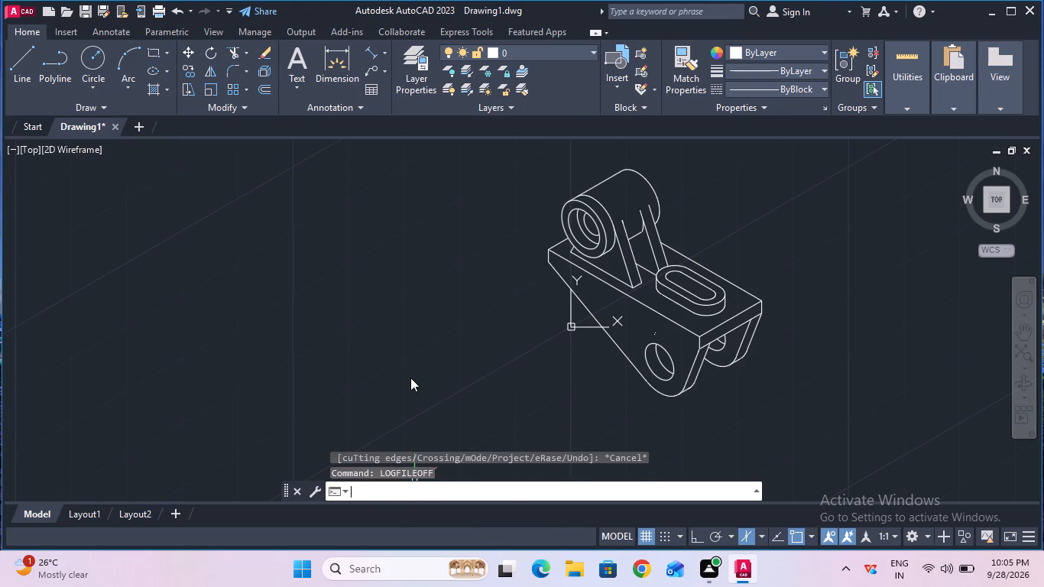
# Save the drawing in Documents as Hinge Support Bracket, in AutoCAD 2018 Drawing format.
pyautogui.click(92, 11)
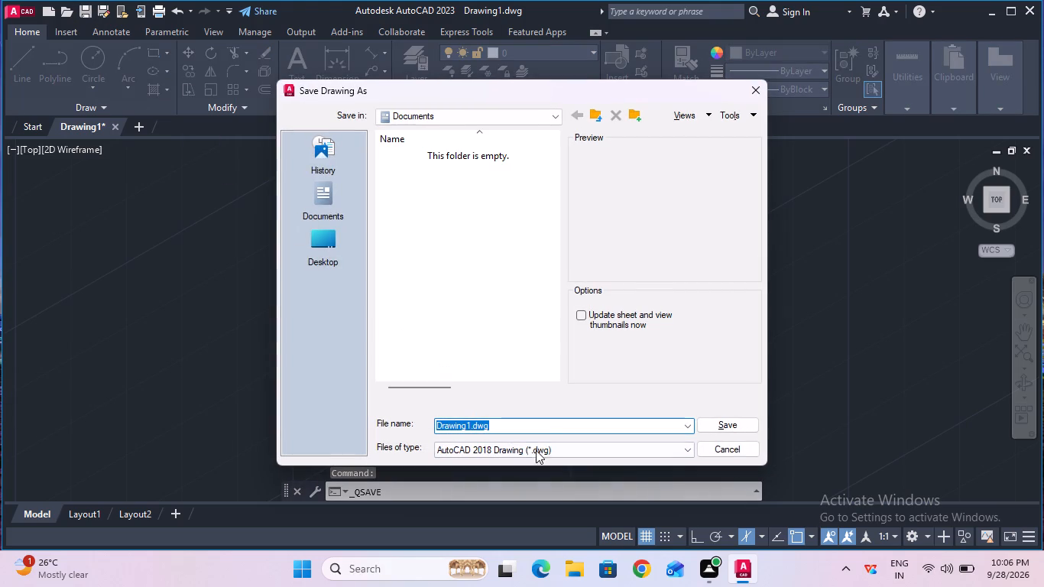
pyautogui.click(528, 423)
pyautogui.press('BackSpace')
pyautogui.press('BackSpace')
pyautogui.press('BackSpace')
pyautogui.press('BackSpace')
pyautogui.press('BackSpace')
pyautogui.press('BackSpace')
pyautogui.press('BackSpace')
pyautogui.press('BackSpace')
pyautogui.press('BackSpace')
pyautogui.press('BackSpace')
pyautogui.press('BackSpace')
pyautogui.press('BackSpace')
pyautogui.press('BackSpace')
pyautogui.press('BackSpace')
pyautogui.press('BackSpace')
pyautogui.press('BackSpace')
pyautogui.press('BackSpace')
pyautogui.press('BackSpace')
pyautogui.press('BackSpace')
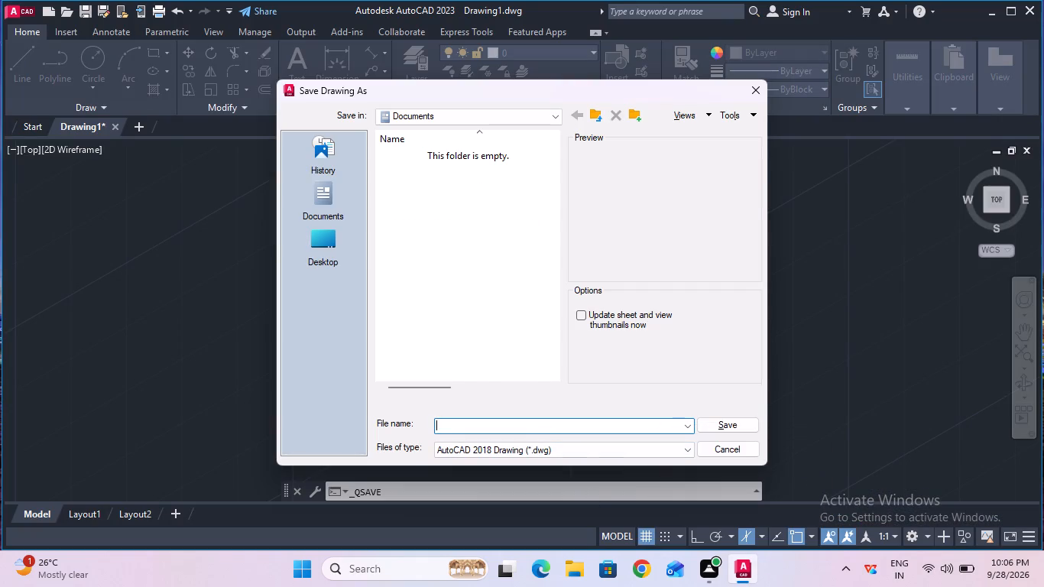
pyautogui.press('h')
pyautogui.write('inge')
pyautogui.press('space')
pyautogui.press('s')
pyautogui.write('upport')
pyautogui.press('space')
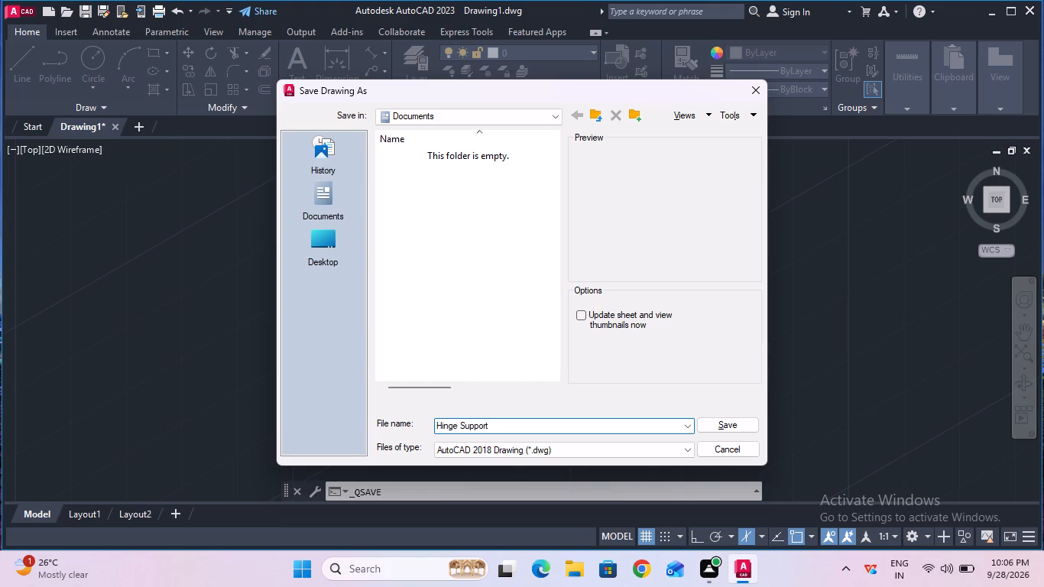
pyautogui.press('b')
pyautogui.write('racket')
pyautogui.click(709, 427)
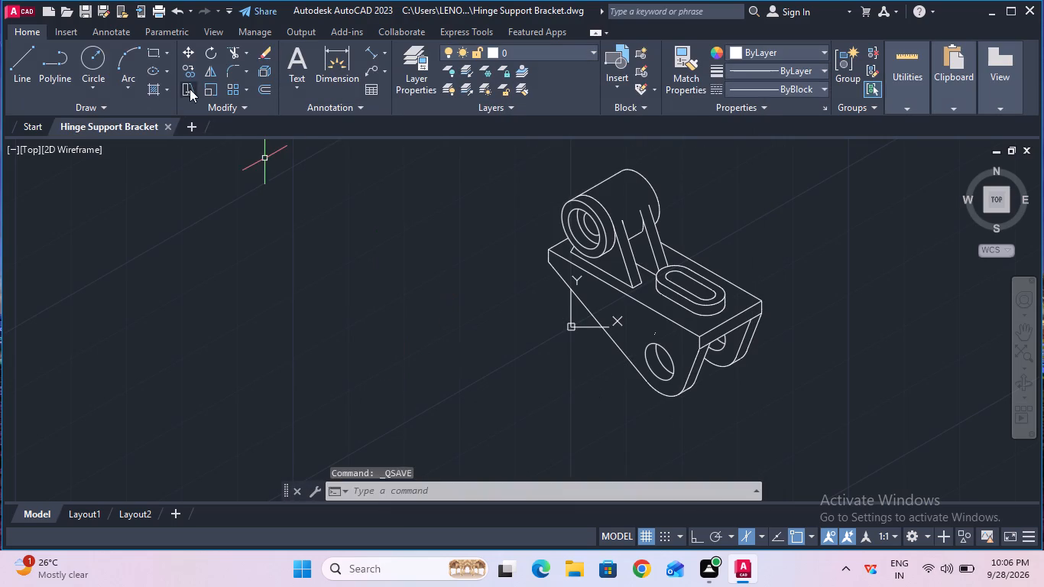
# Set up a plot on ISO A4 (297.00 x 210.00 MM) paper with the plot centred.
pyautogui.click(160, 15)
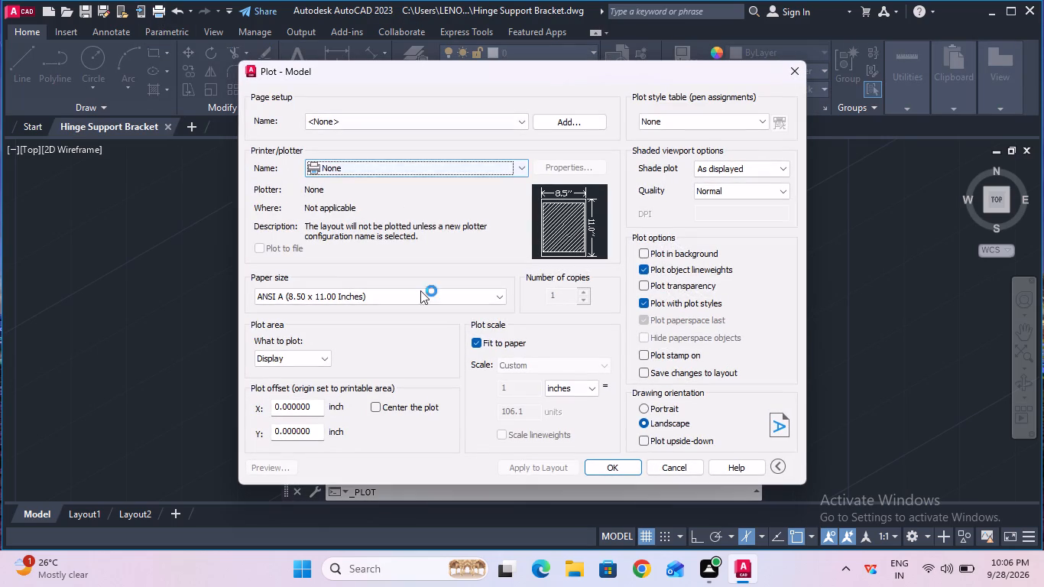
pyautogui.click(419, 297)
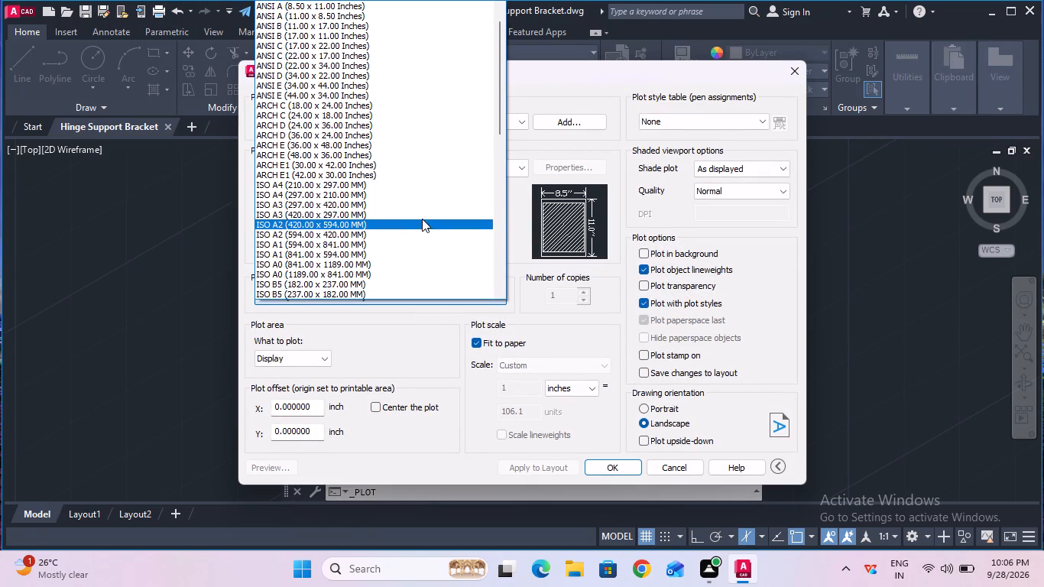
pyautogui.click(423, 190)
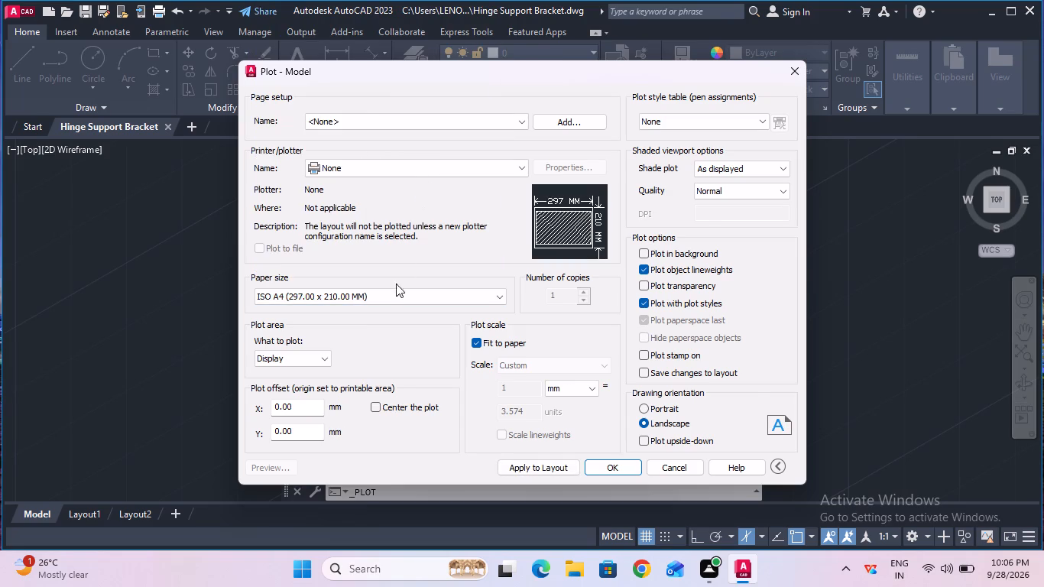
pyautogui.click(374, 404)
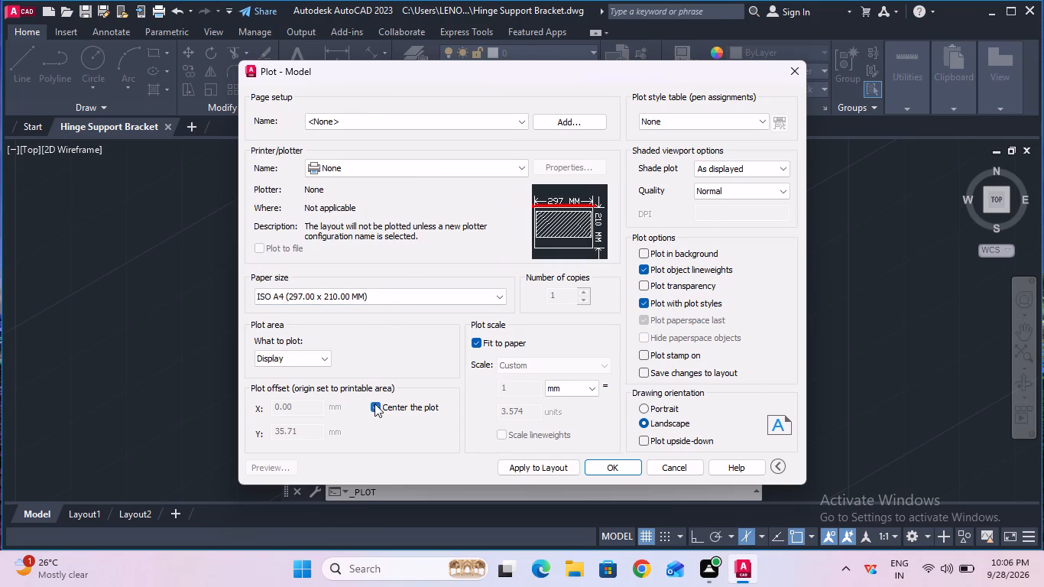
# Define the plot area as a window enclosing the whole bracket.
pyautogui.click(319, 357)
pyautogui.click(320, 401)
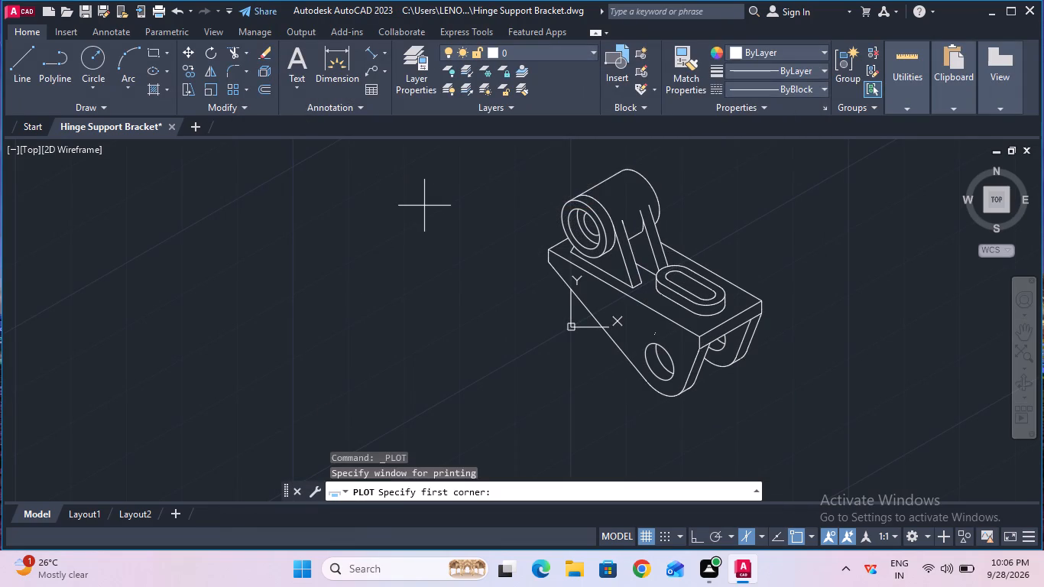
pyautogui.keyDown('ctrl'); pyautogui.scroll(-1, 424, 206); pyautogui.keyUp('ctrl')
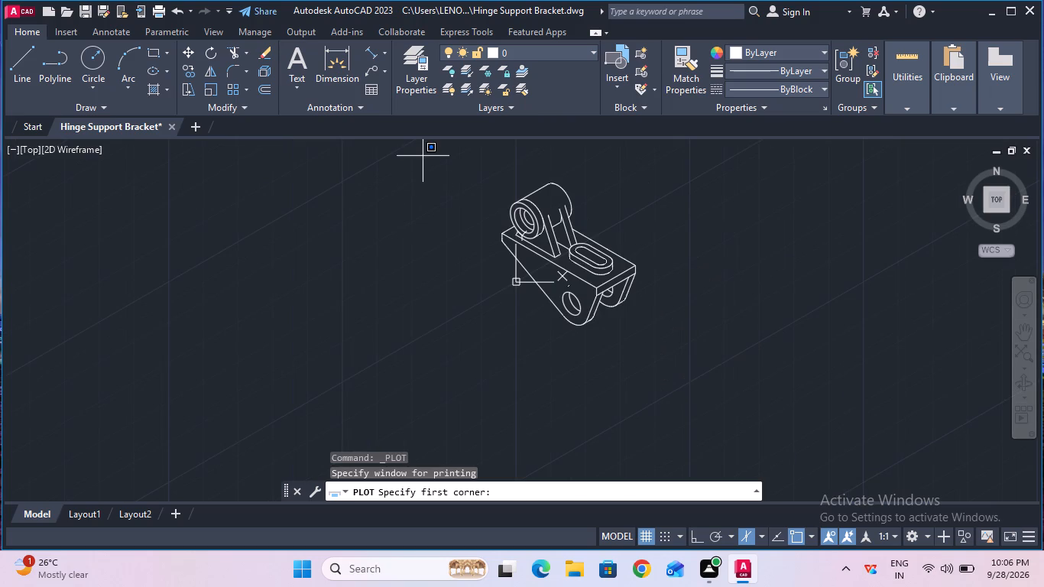
pyautogui.click(423, 156)
pyautogui.click(707, 375)
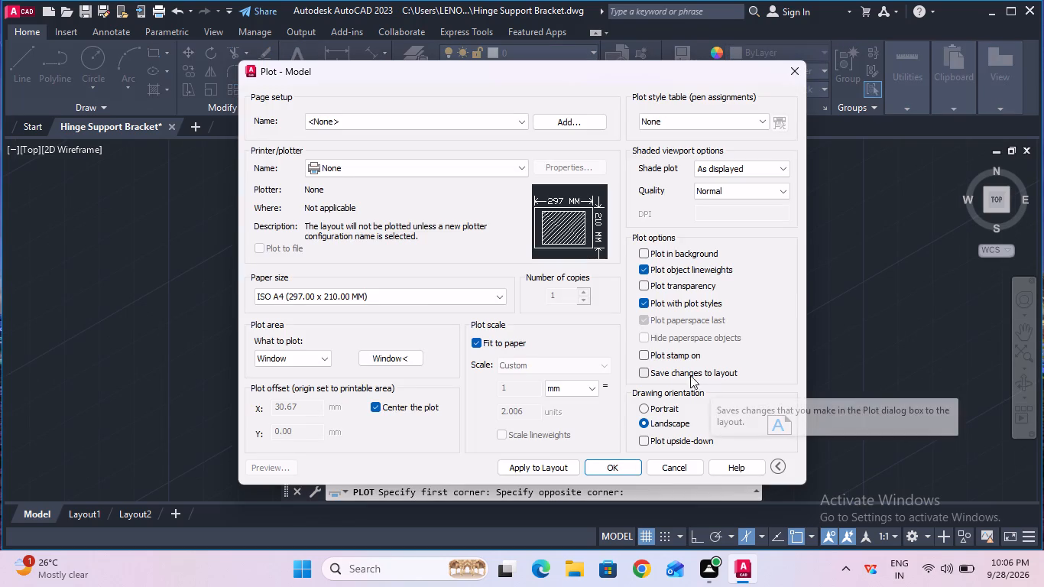
# Plot with DWG To PDF.pc3 to Hinge Support Bracket-Model.pdf in Documents, and close the PDF viewer.
pyautogui.click(449, 164)
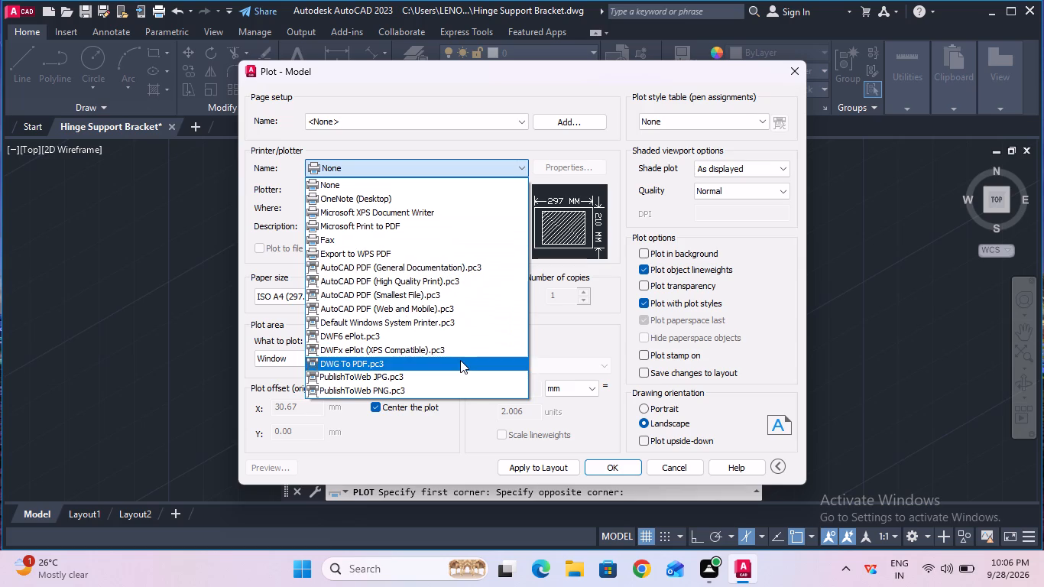
pyautogui.click(460, 360)
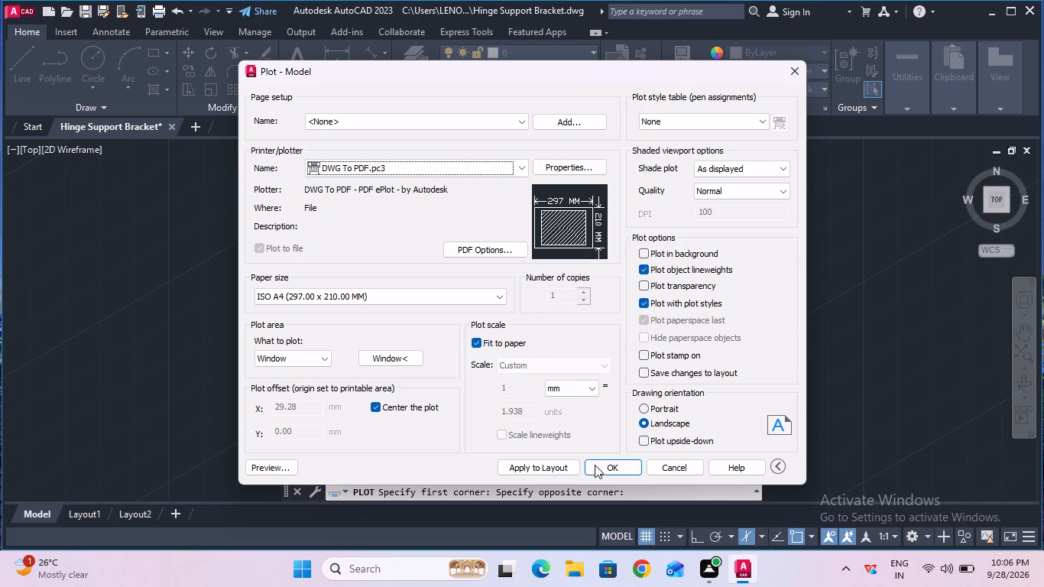
pyautogui.click(598, 467)
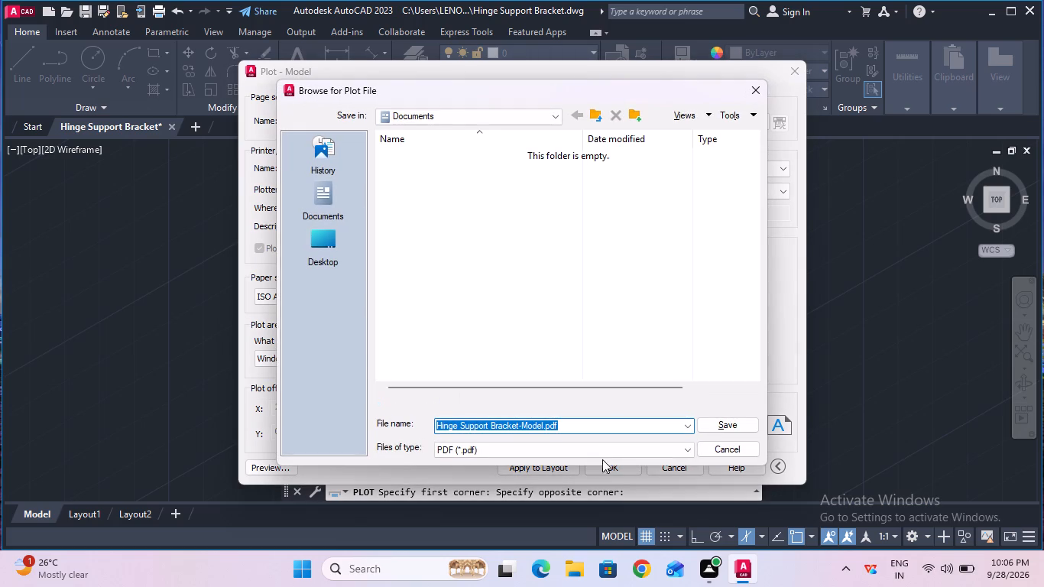
pyautogui.click(704, 420)
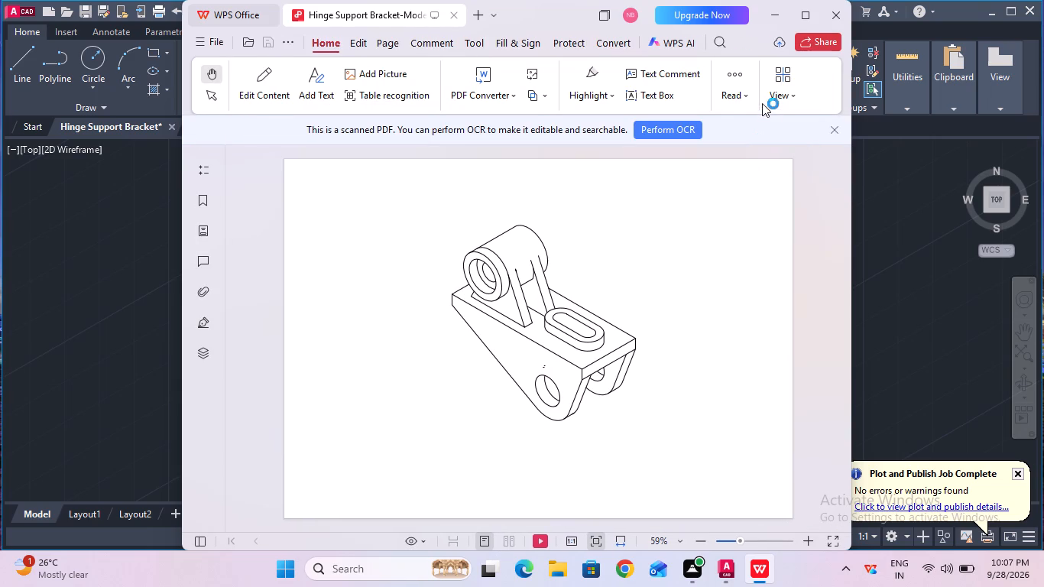
pyautogui.click(825, 21)
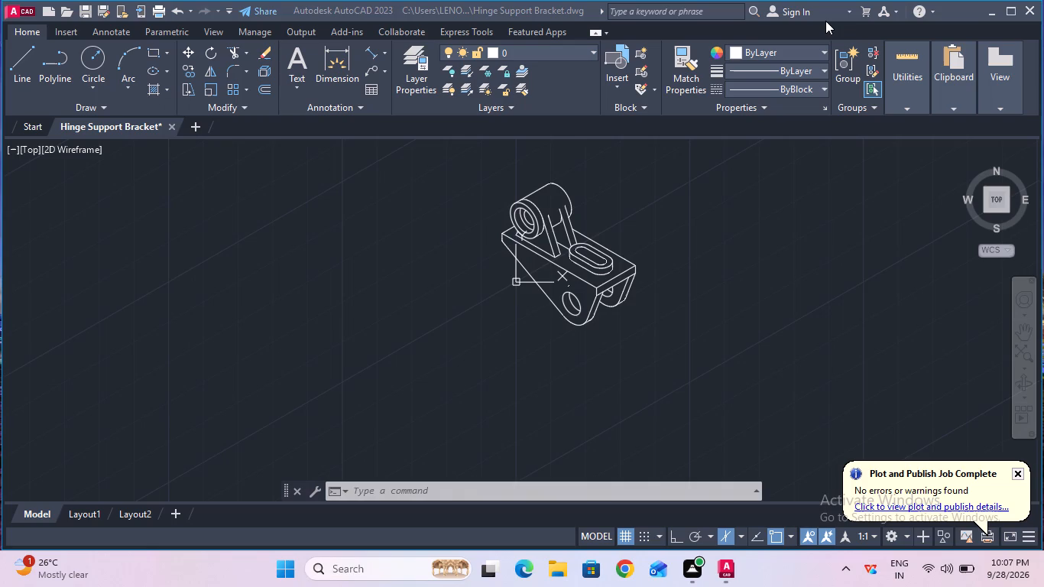
# Quit AutoCAD, saving the changes to the Hinge Support Bracket drawing.
pyautogui.click(1021, 8)
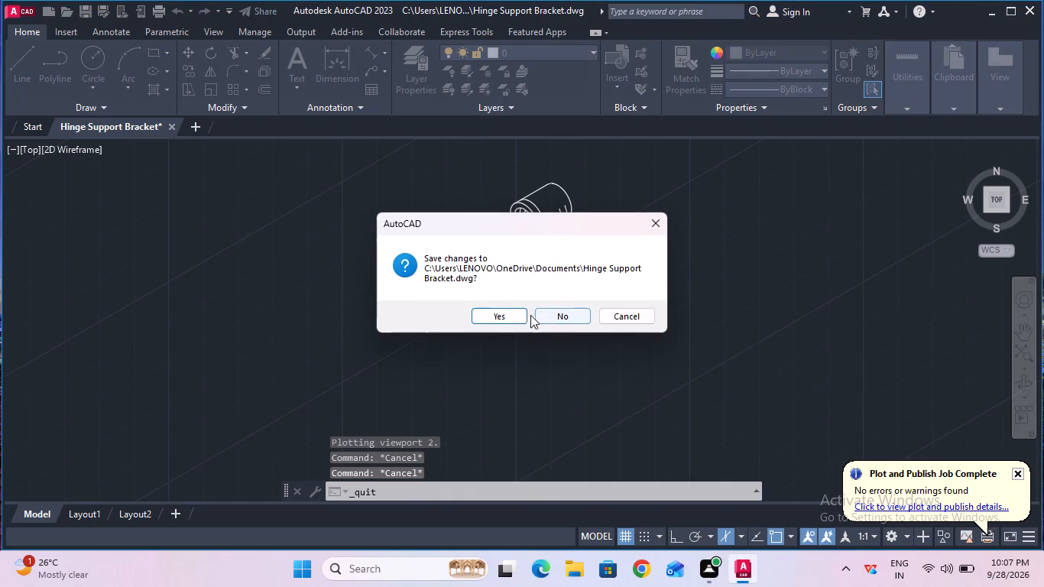
pyautogui.click(519, 318)
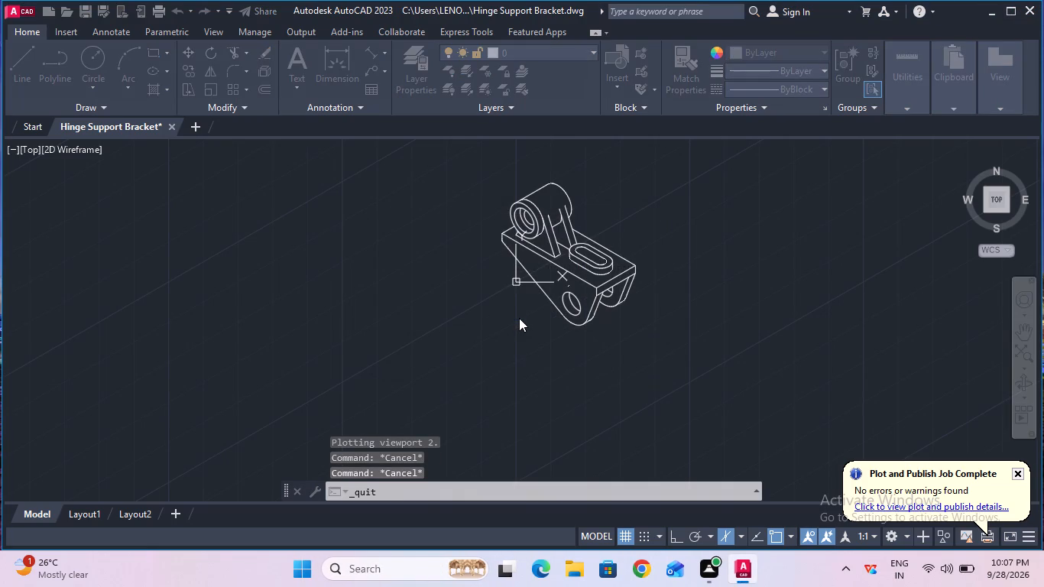